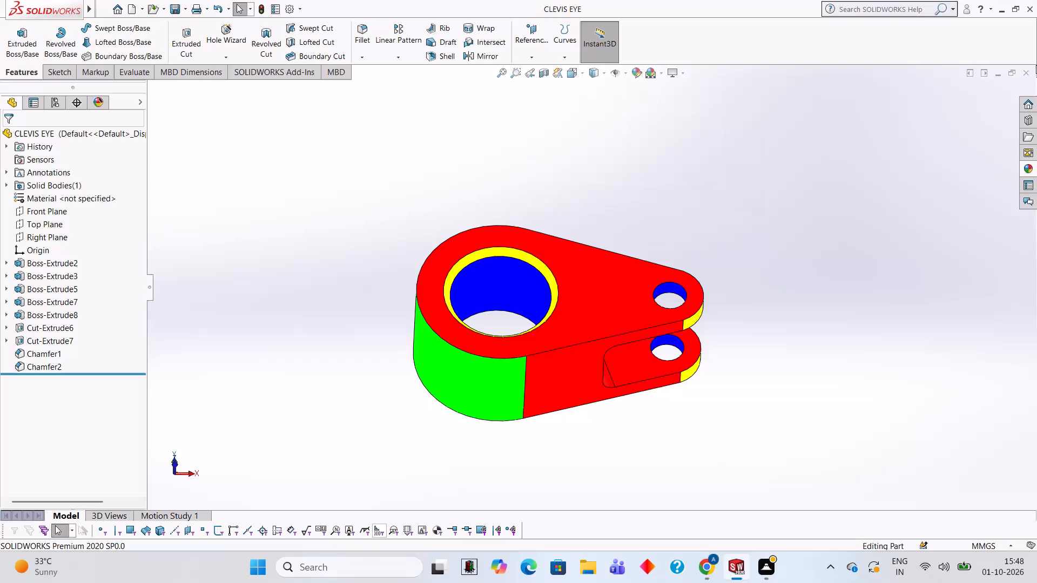
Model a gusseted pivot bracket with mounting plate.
Close the CLEVIS EYE part and create a new part document.
click(1032, 69)
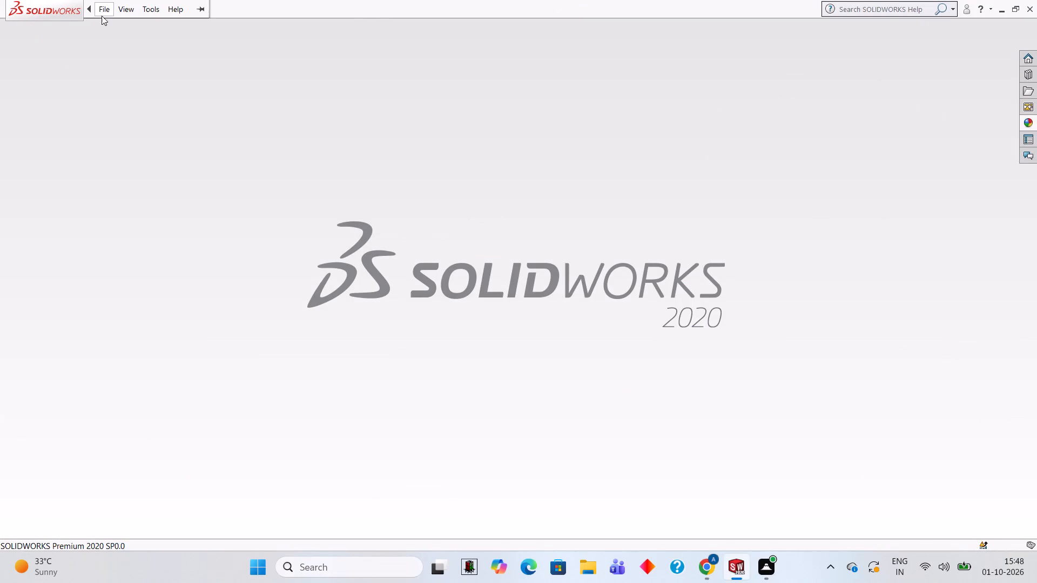
click(316, 7)
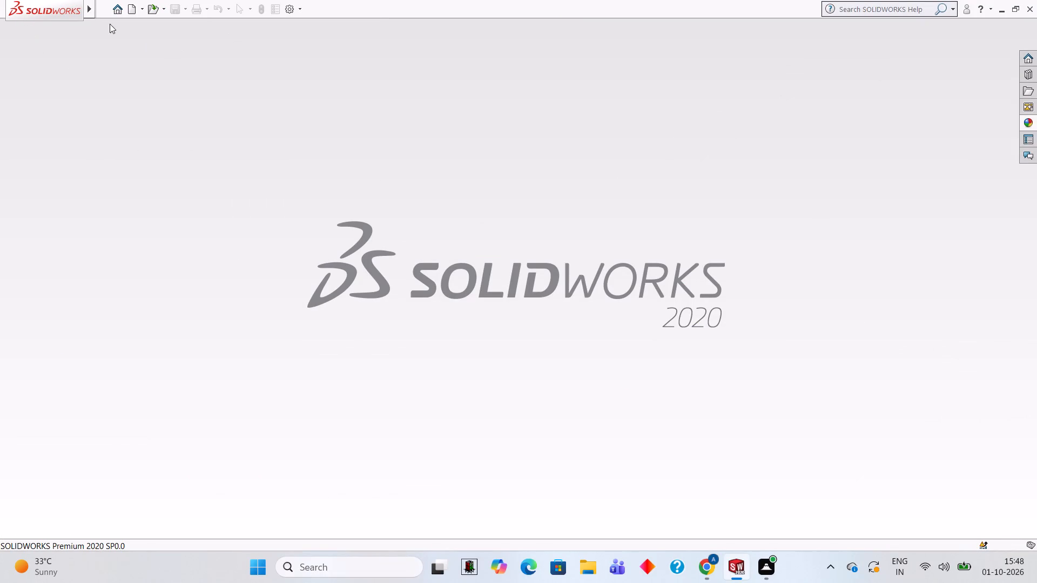
click(131, 10)
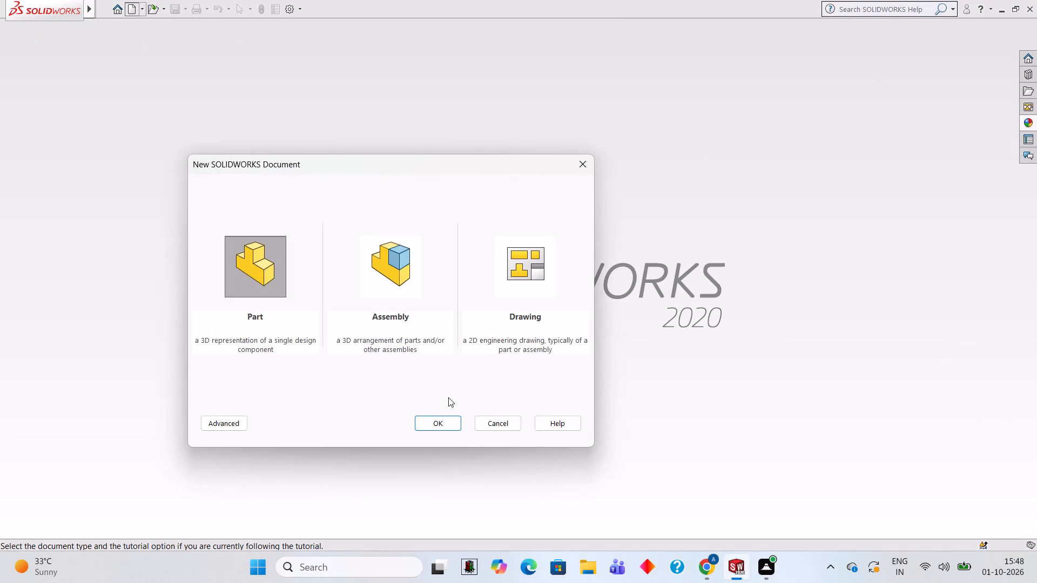
click(451, 424)
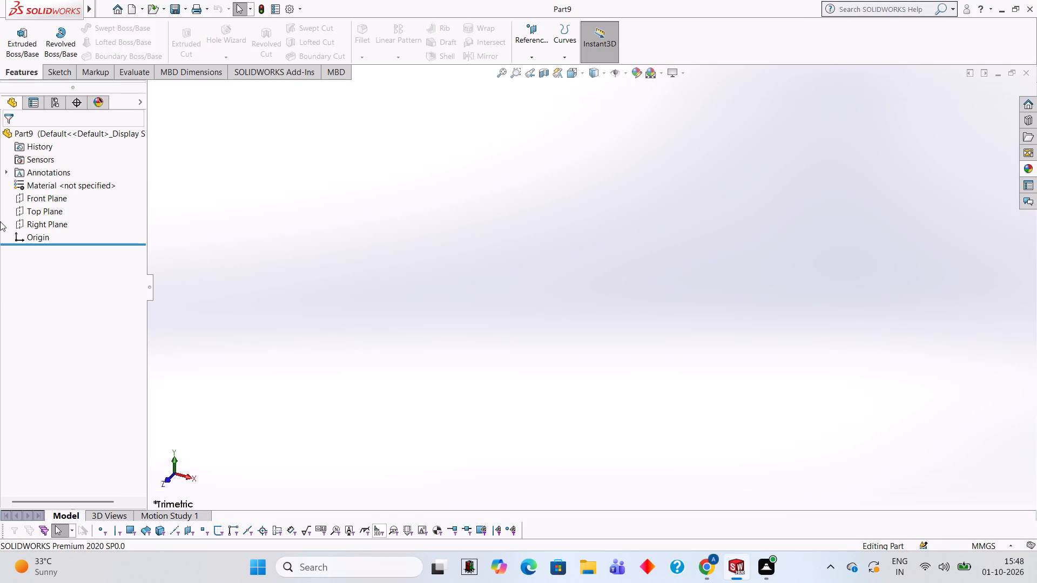
On the Front Plane, sketch connected lines from the origin: 23 mm straight down, 72 mm horizontally along +X, and 23 mm straight up.
click(57, 196)
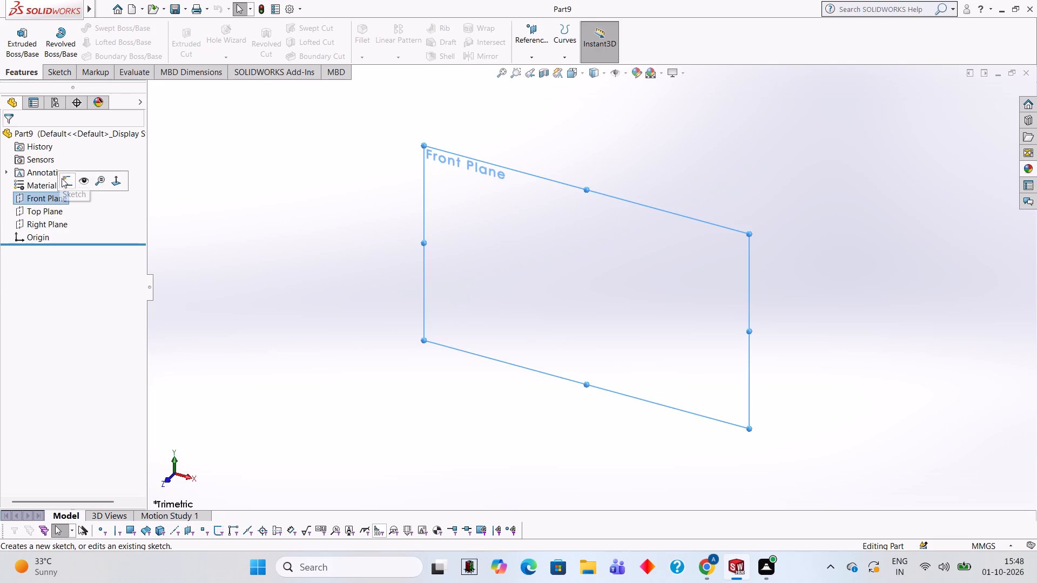
click(63, 179)
click(470, 262)
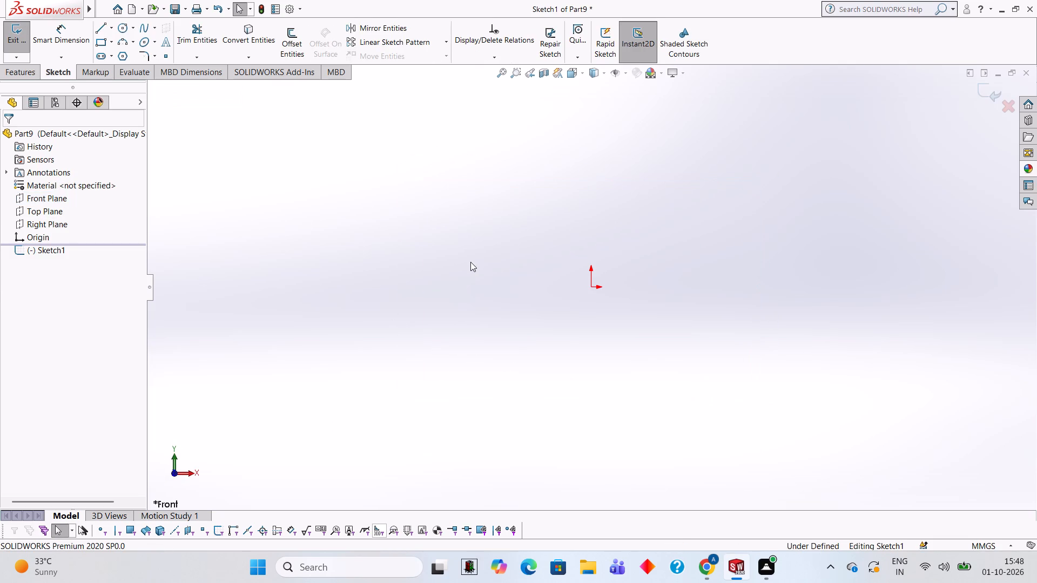
click(102, 25)
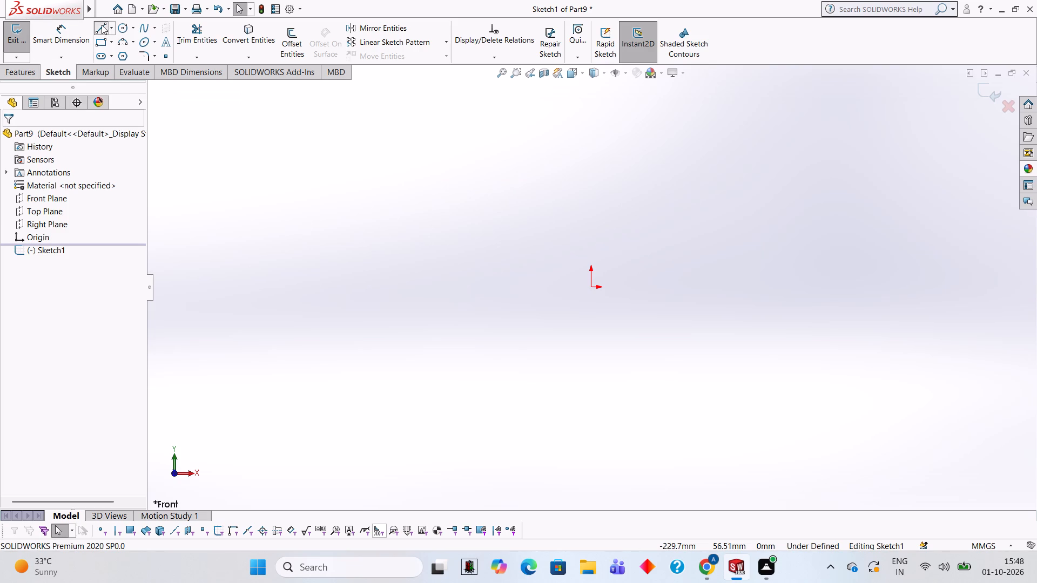
click(591, 287)
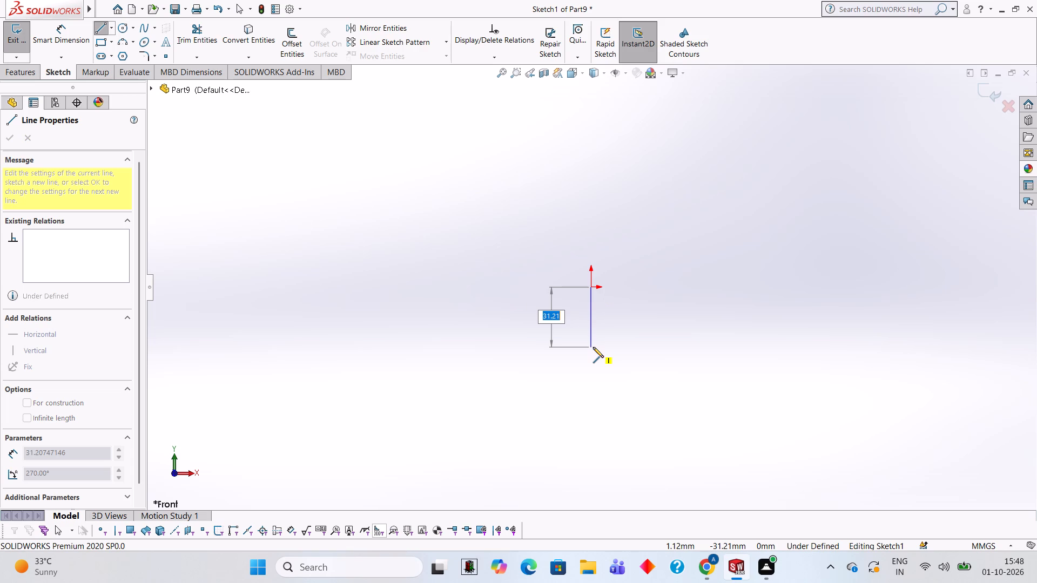
text(23)
key(Return)
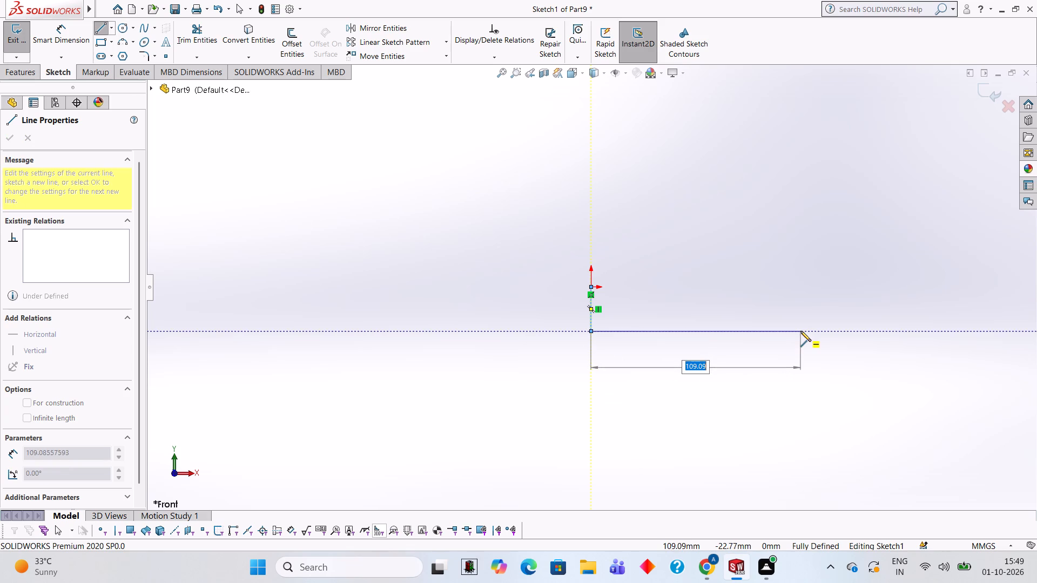
text(72)
key(Return)
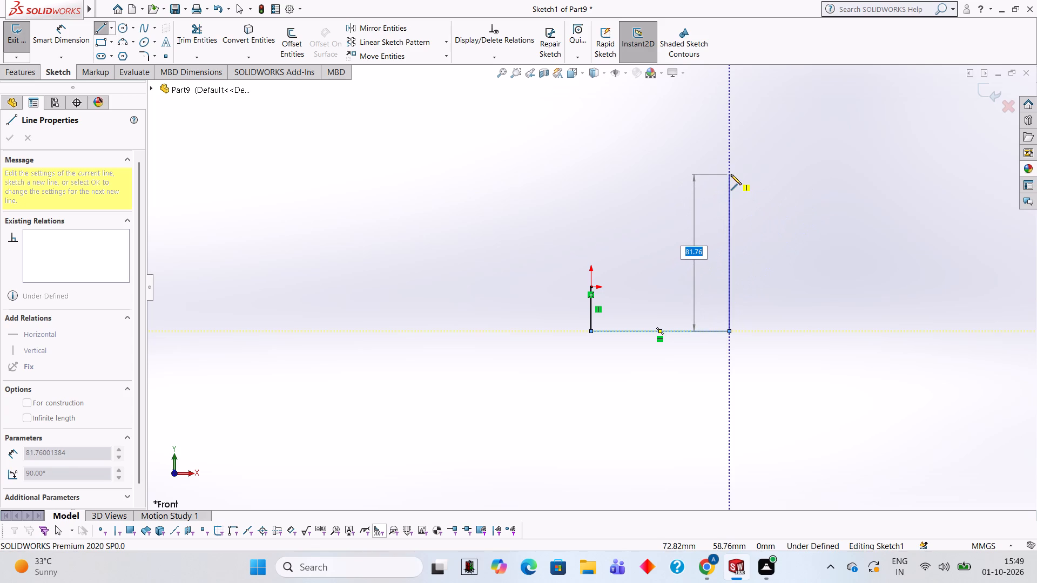
text(23)
key(Return)
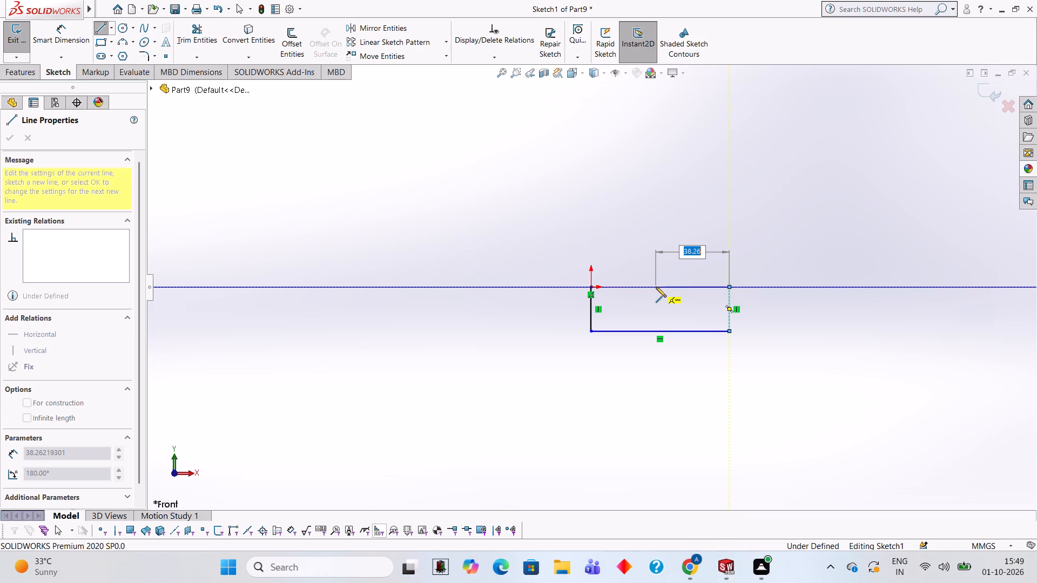
Compute 72 - 48 in Calculator, and draw a 12 mm horizontal line inward from the upper end of the second 23 mm side.
text(72-)
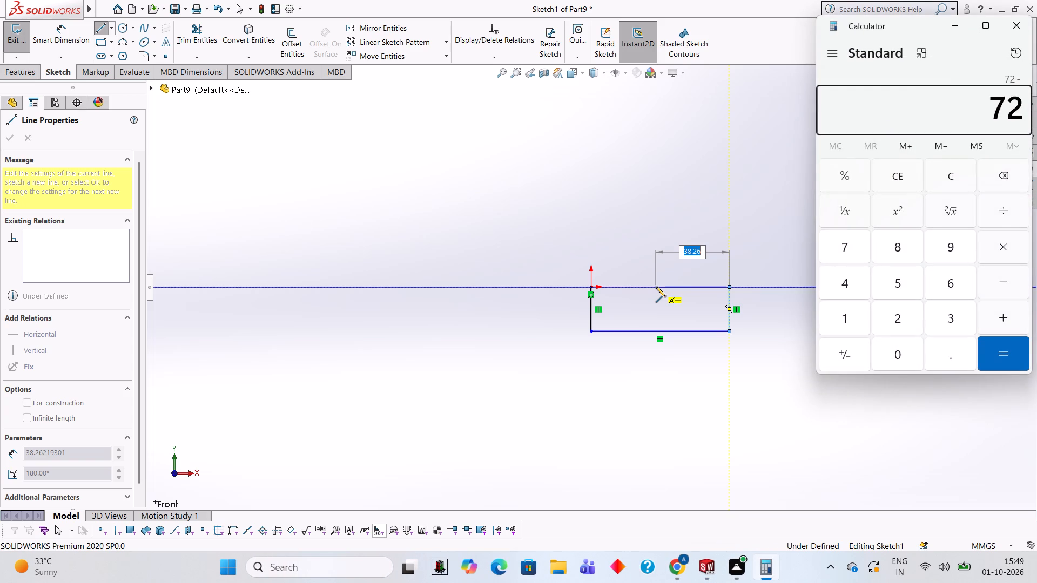
key(4)
key(8)
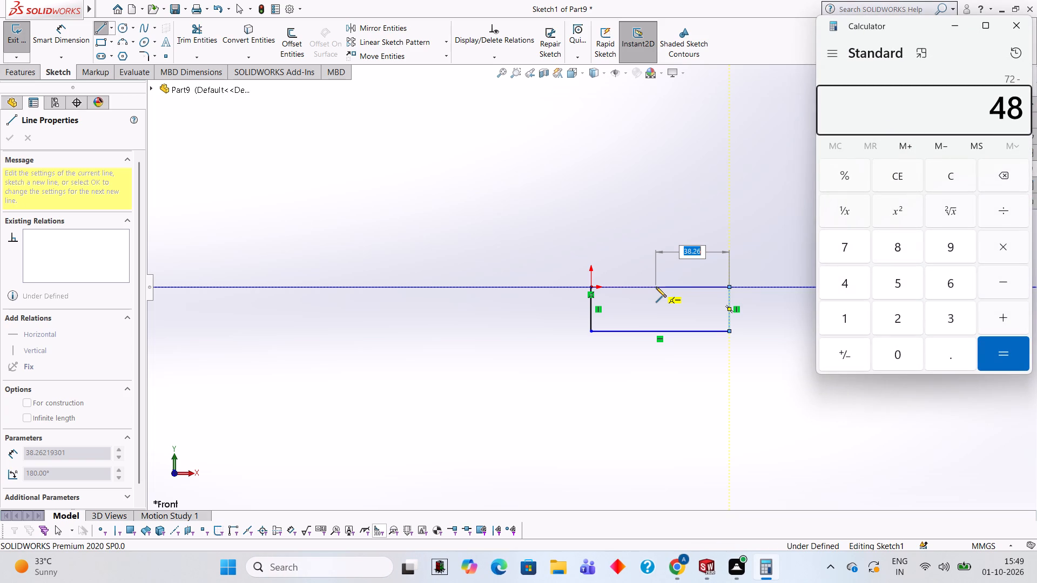
key(Return)
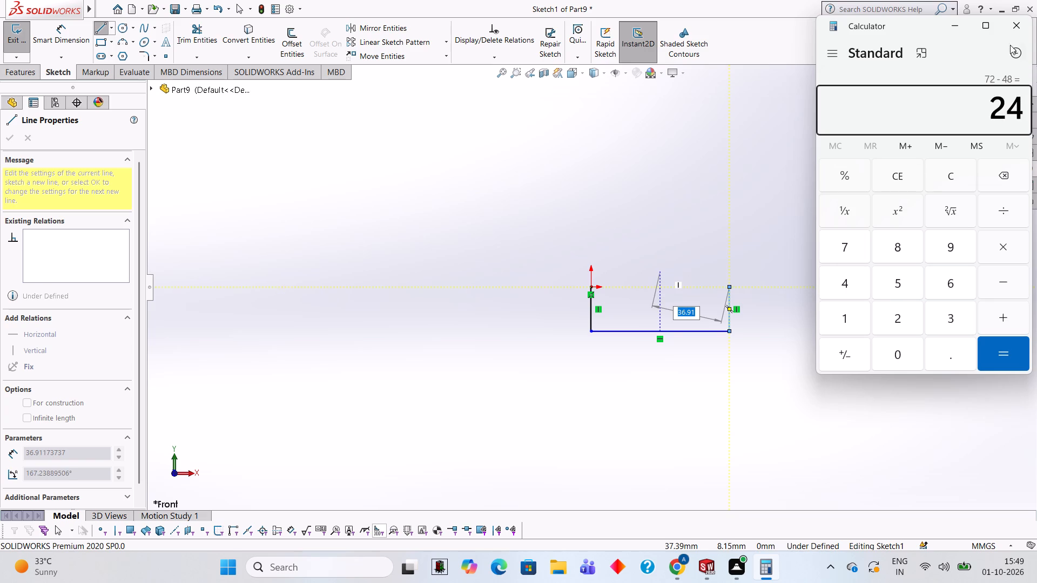
click(1016, 29)
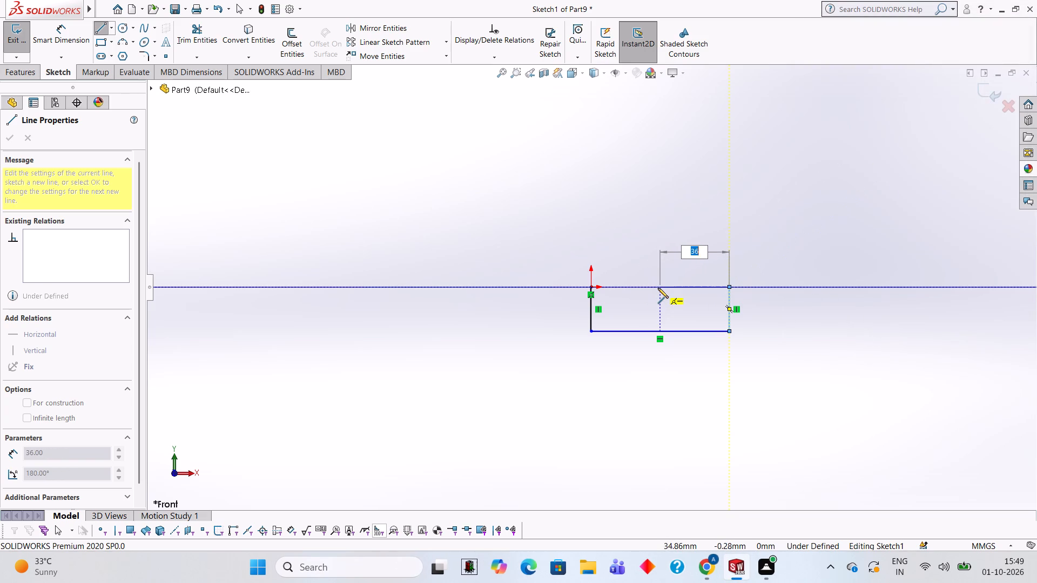
text(12)
key(Return)
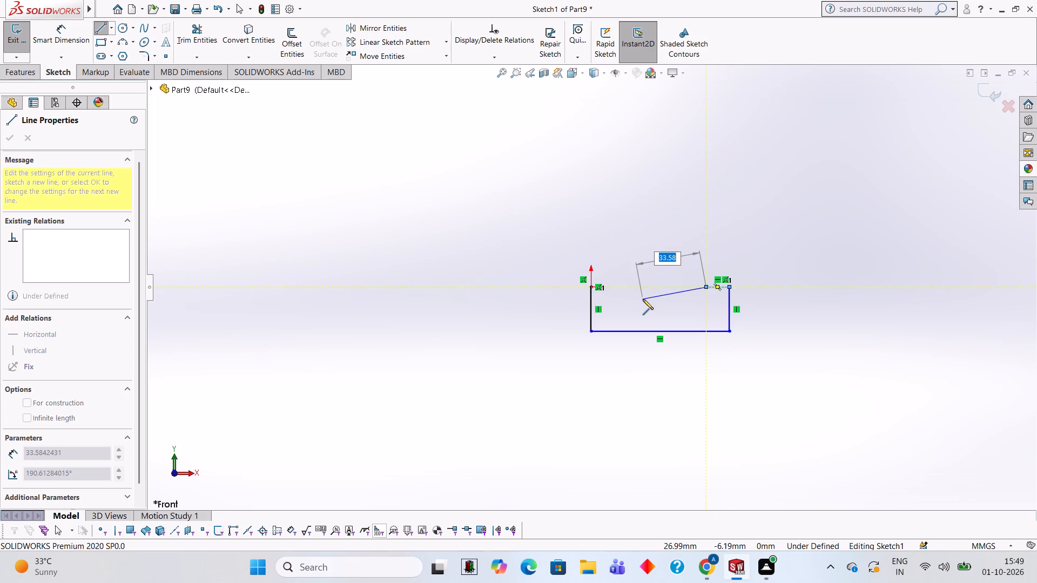
key(Escape)
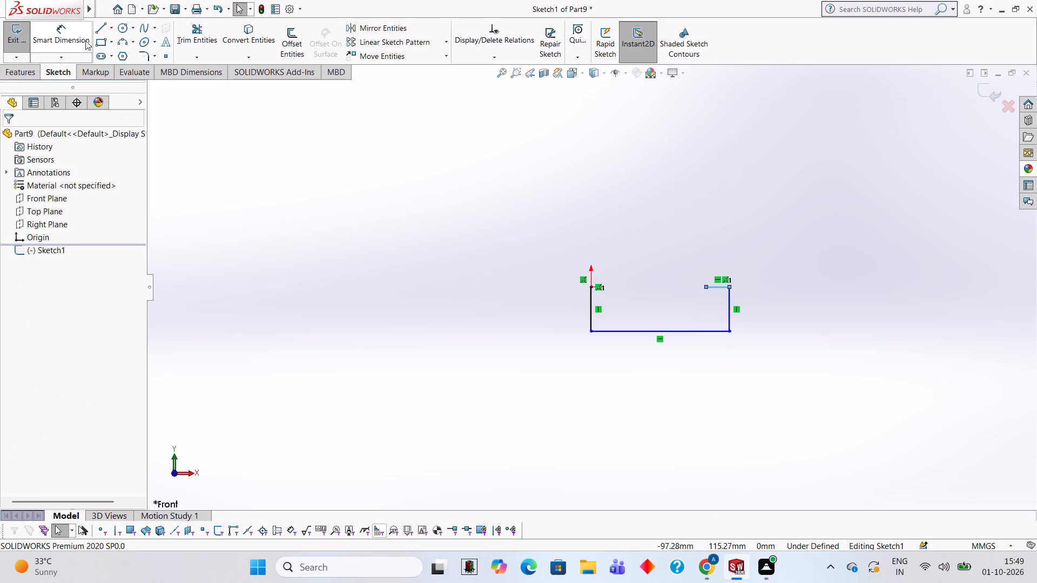
Draw a 12 mm horizontal line from the origin inward toward the opposite short line.
click(104, 30)
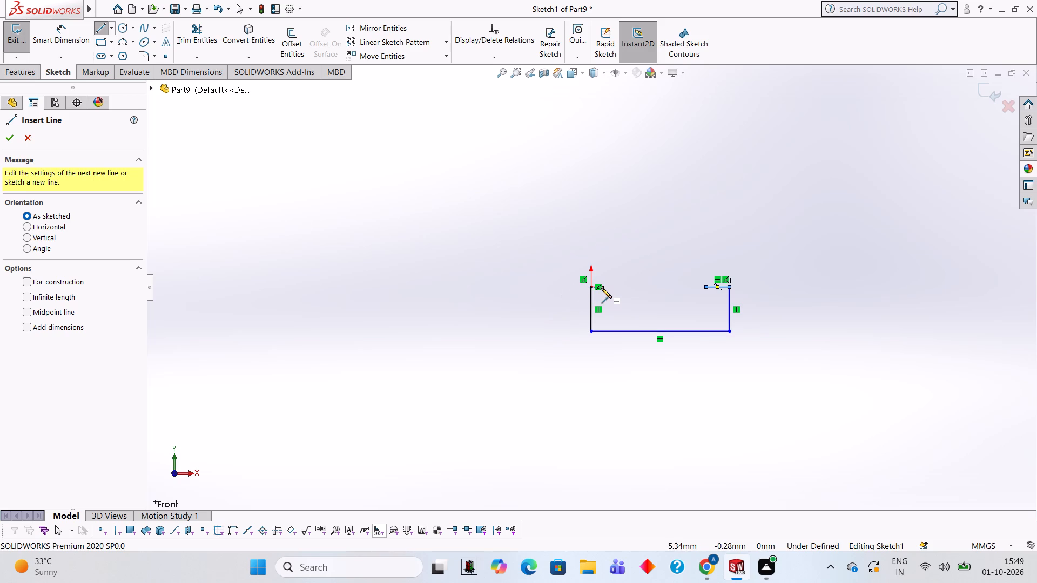
click(591, 286)
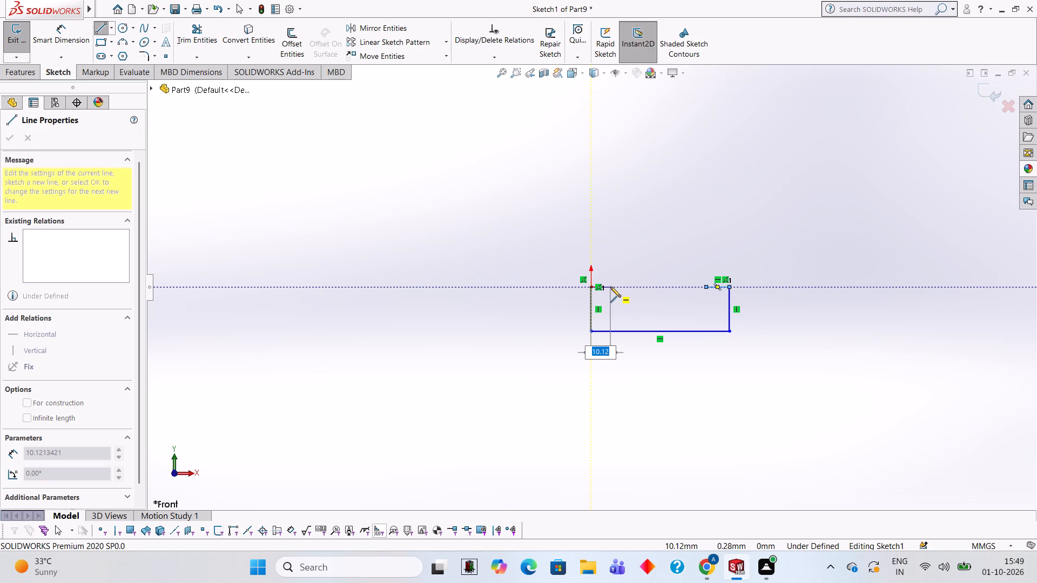
text(12)
key(Return)
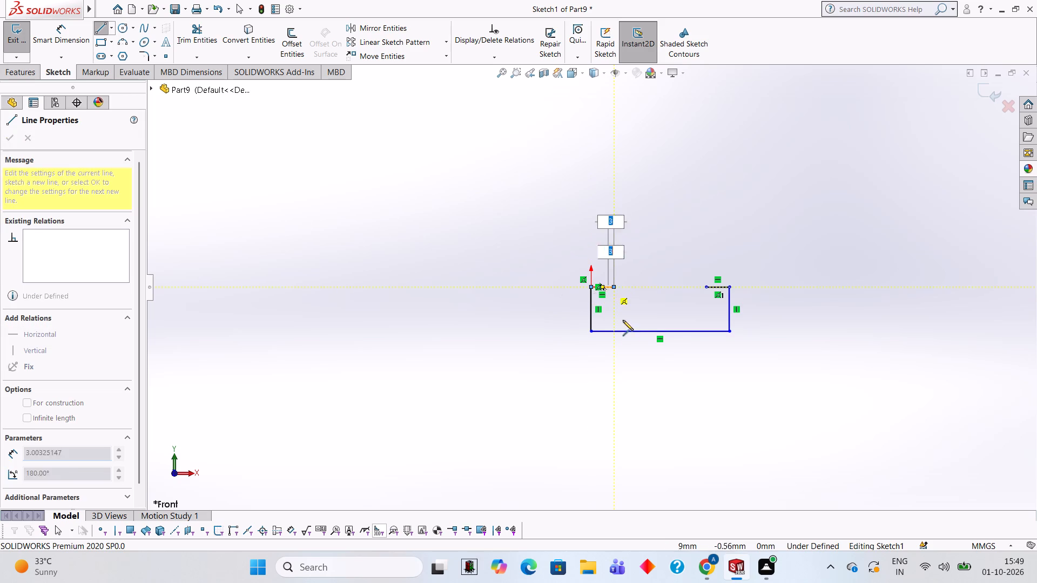
key(Escape)
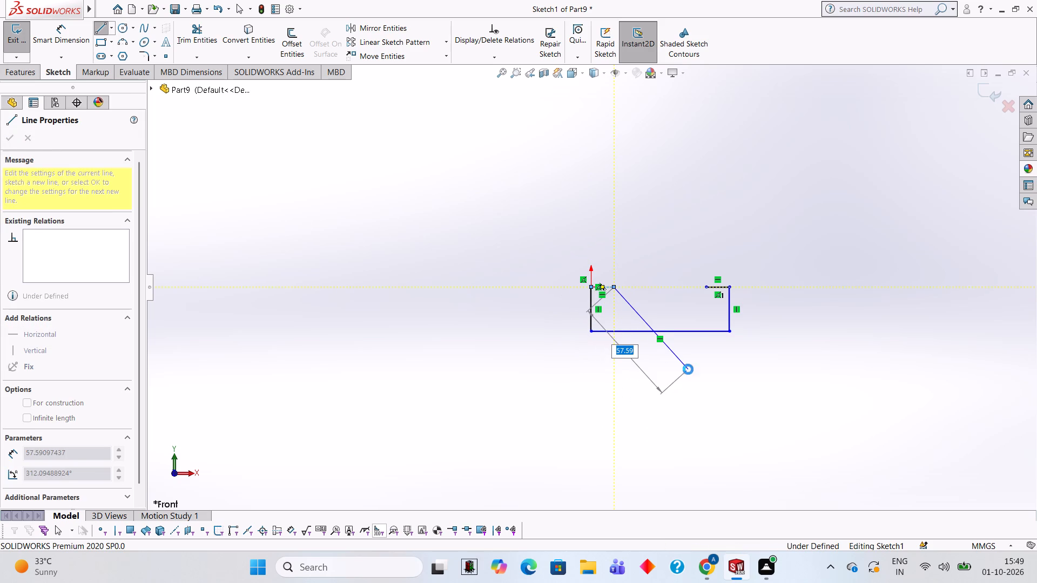
Begin a centre-point circle at the inner end of the 12 mm line that starts at the origin.
scroll(732, 336, down, 3)
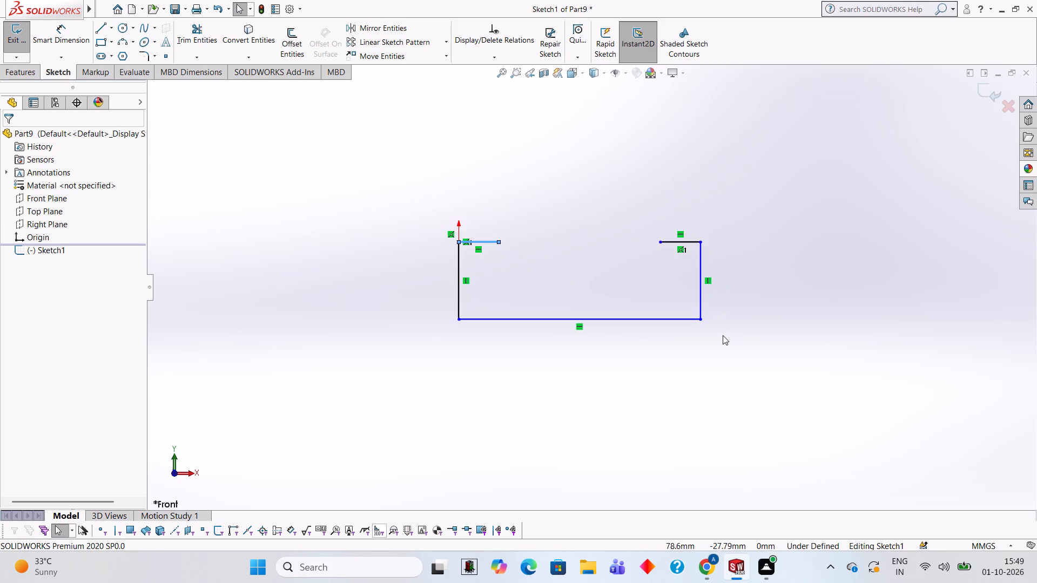
scroll(650, 216, down, 2)
scroll(582, 227, down, 2)
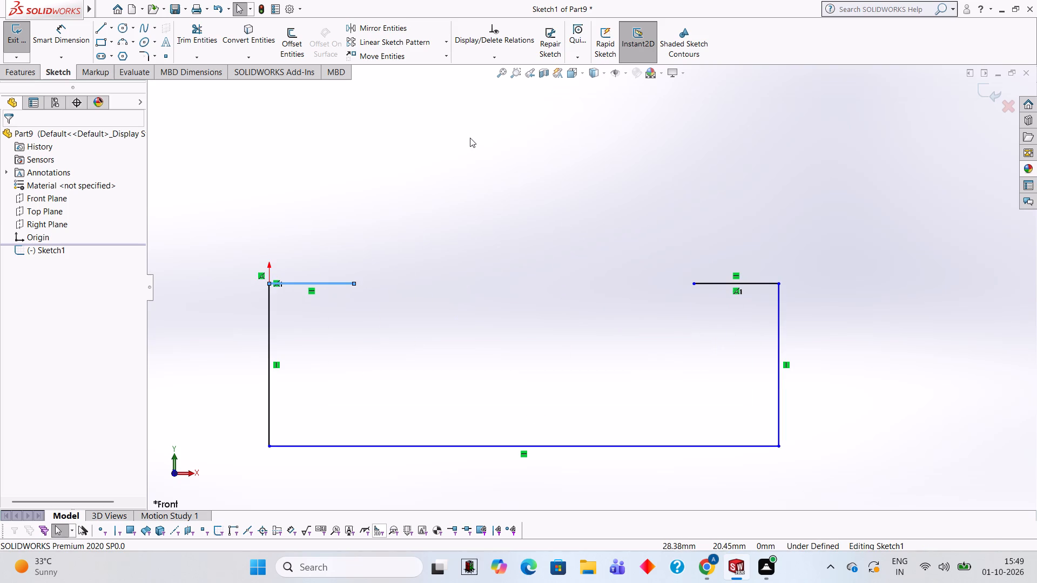
scroll(489, 317, up, 2)
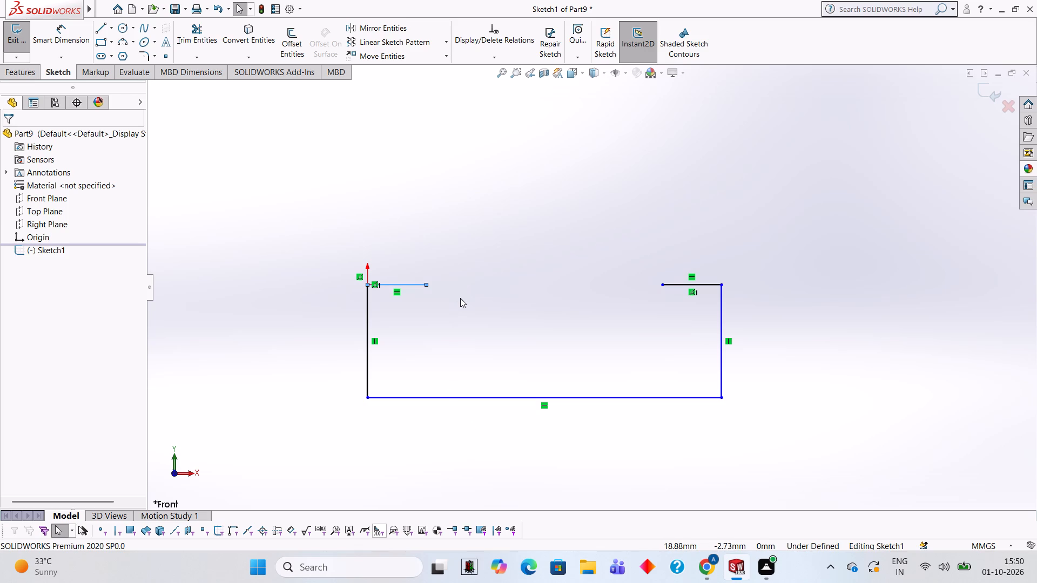
click(123, 24)
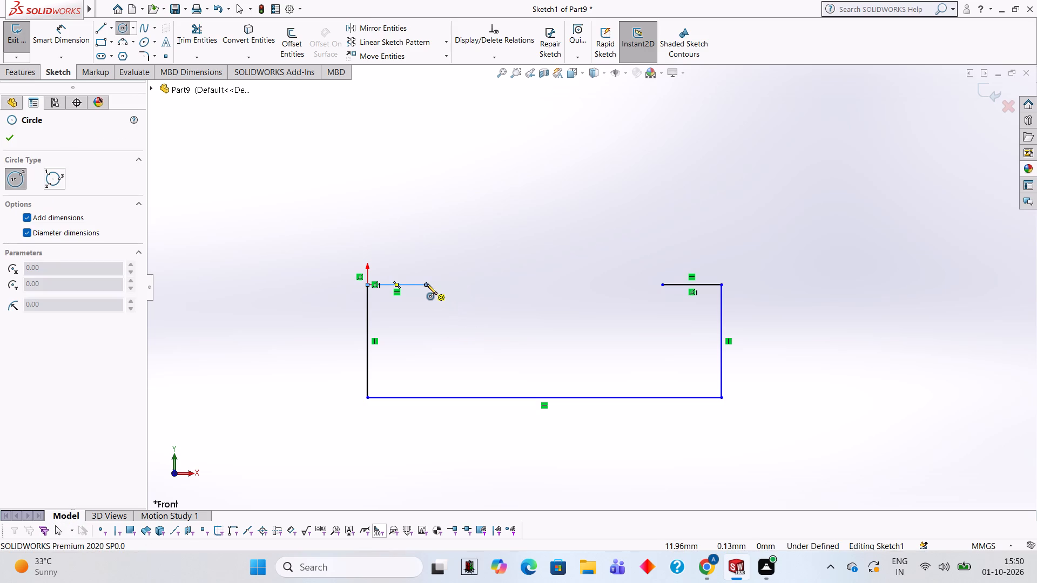
click(427, 284)
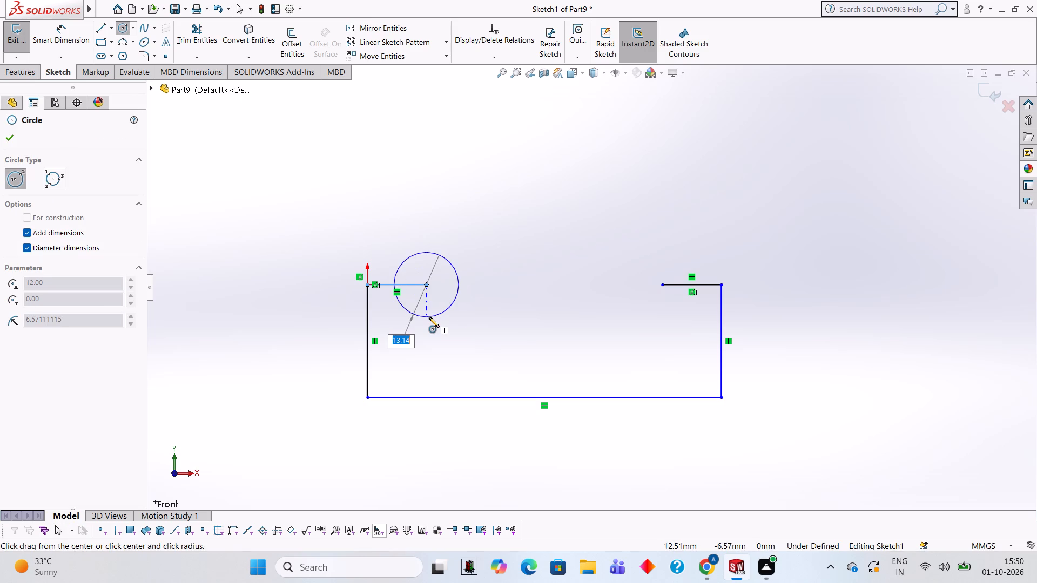
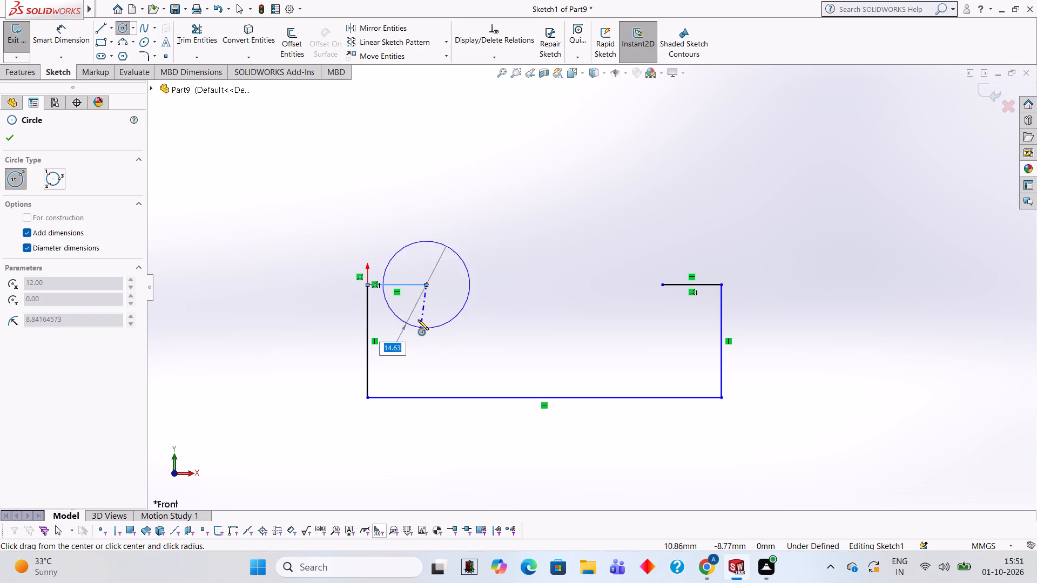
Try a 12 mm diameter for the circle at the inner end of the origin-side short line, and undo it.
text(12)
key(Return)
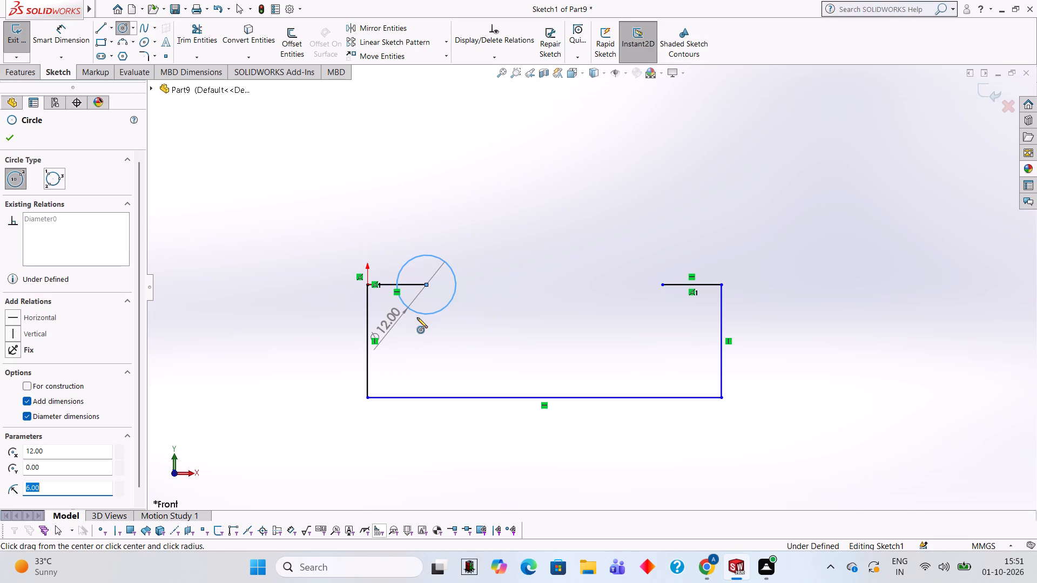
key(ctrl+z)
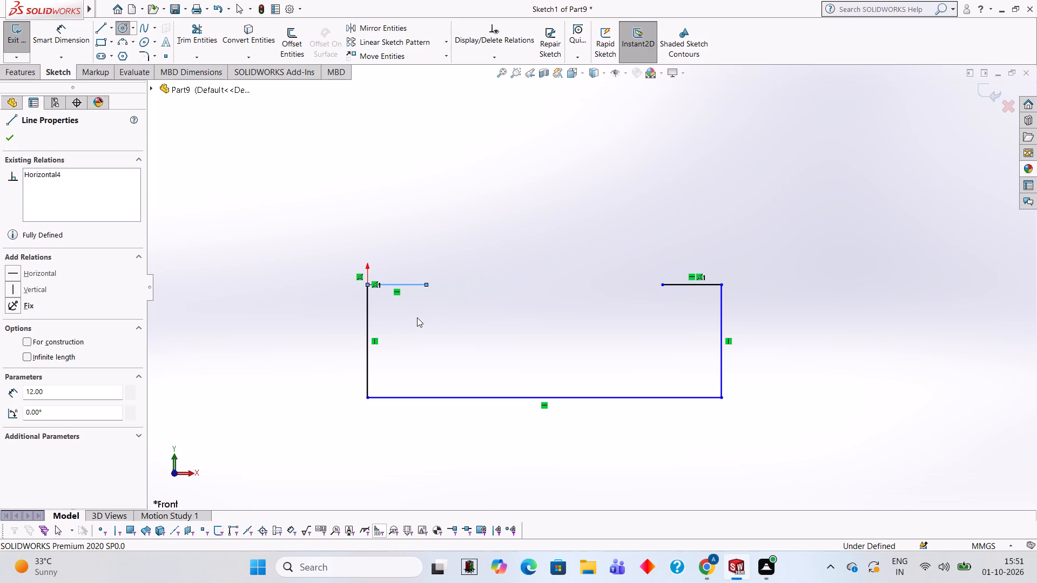
Draw a 24 mm diameter circle centred on the inner end of each of the two 12 mm horizontal lines.
click(127, 31)
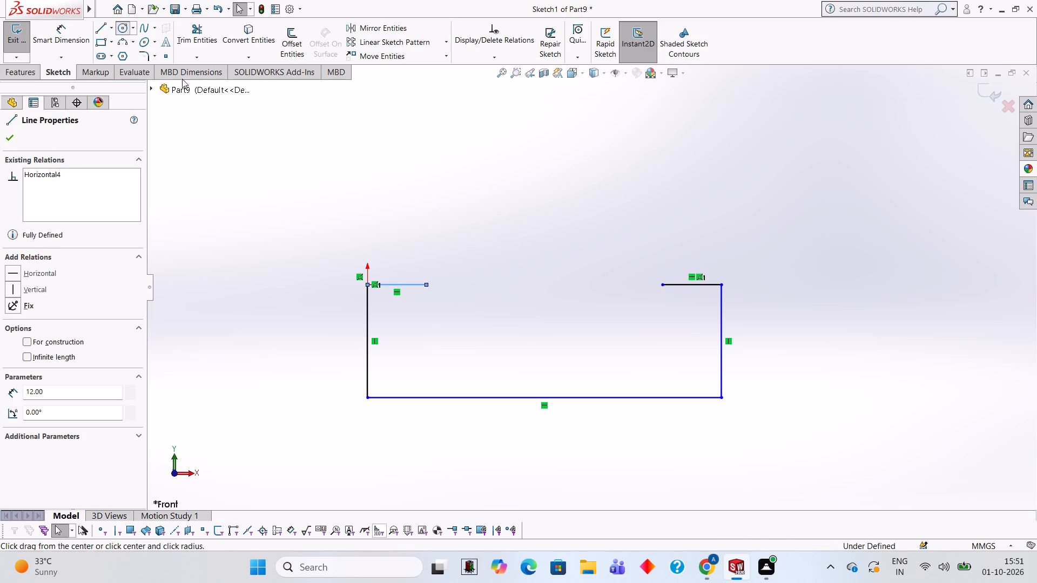
click(426, 282)
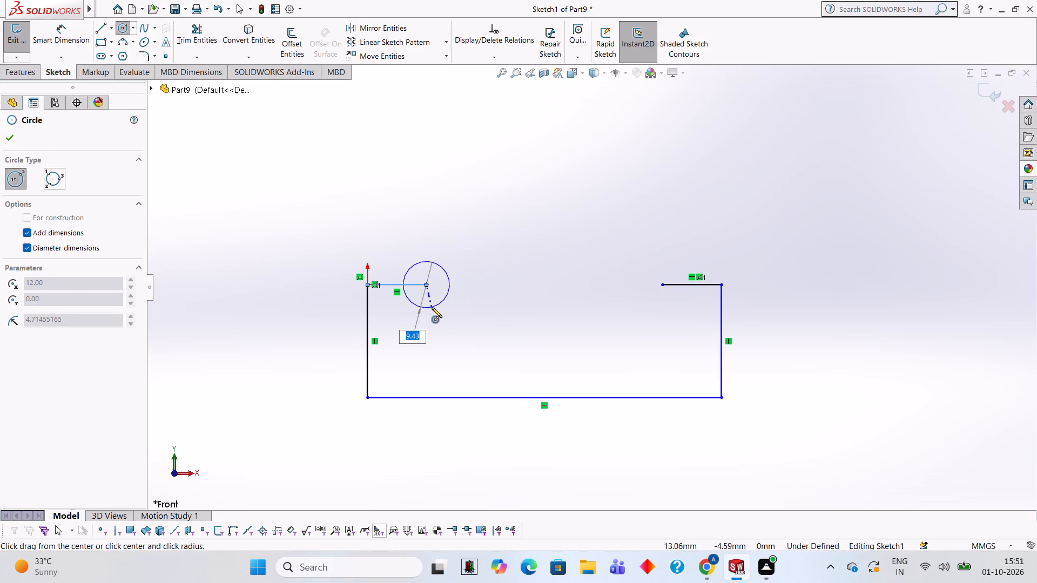
text(24)
key(Return)
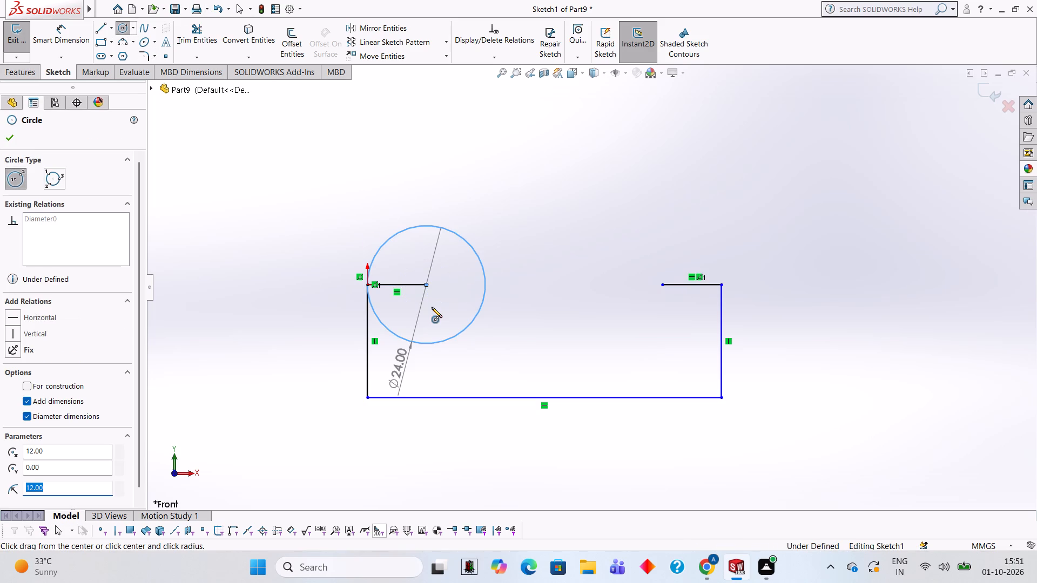
click(660, 284)
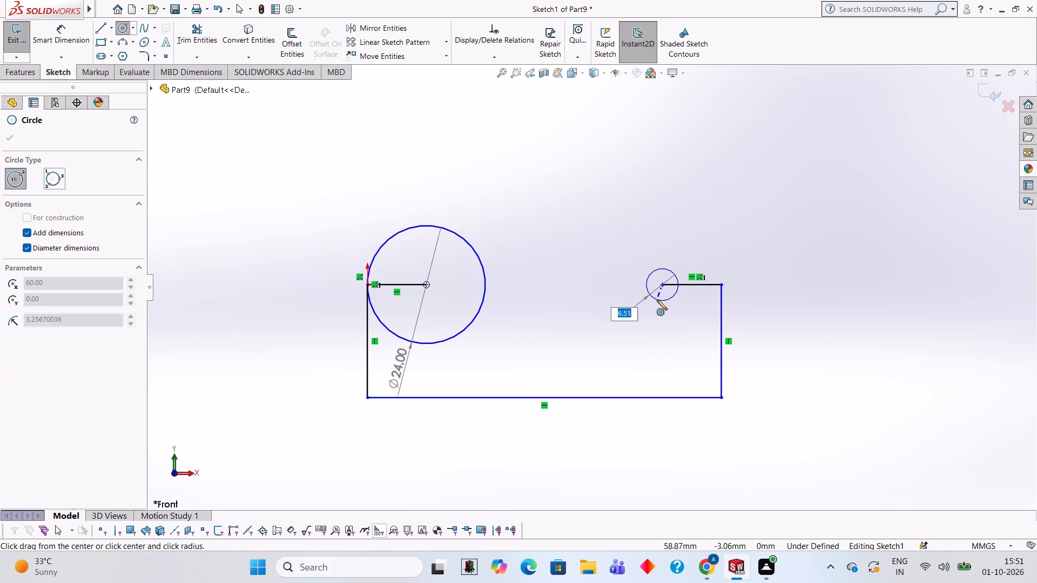
text(24)
key(Return)
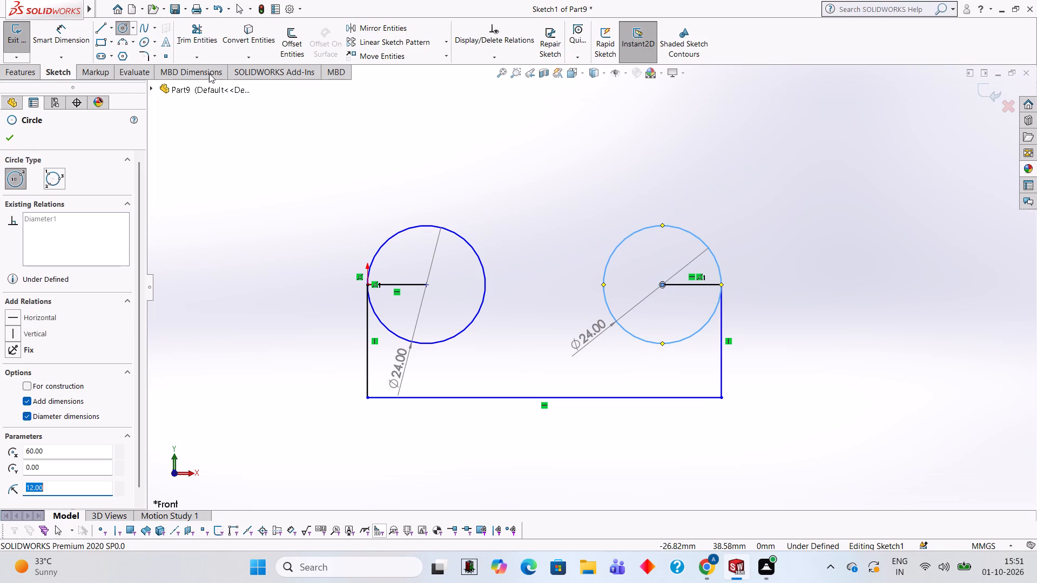
Draw a 48 mm horizontal line joining the topmost points of the two 24 mm circles.
click(104, 30)
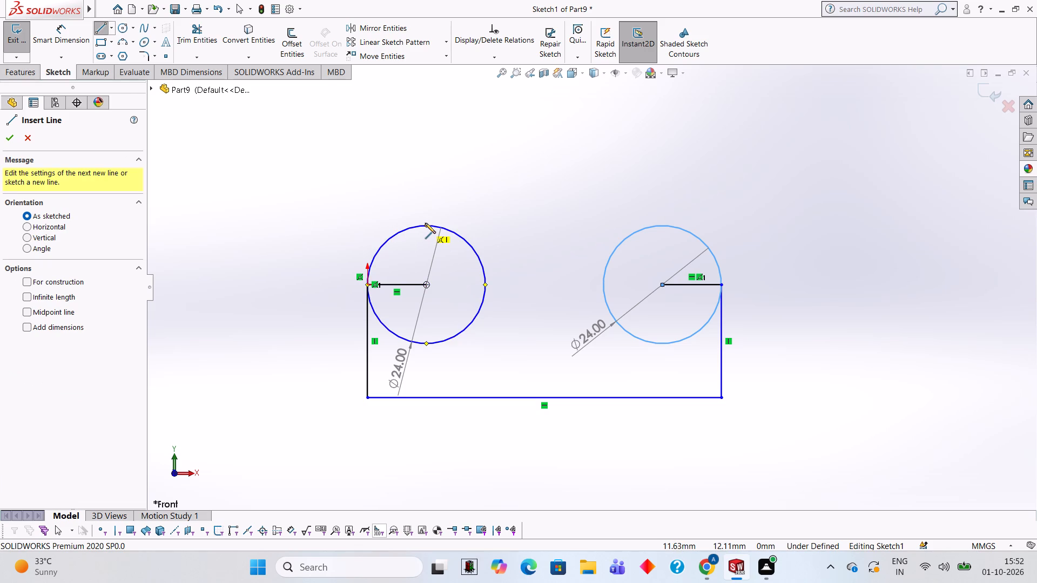
click(425, 223)
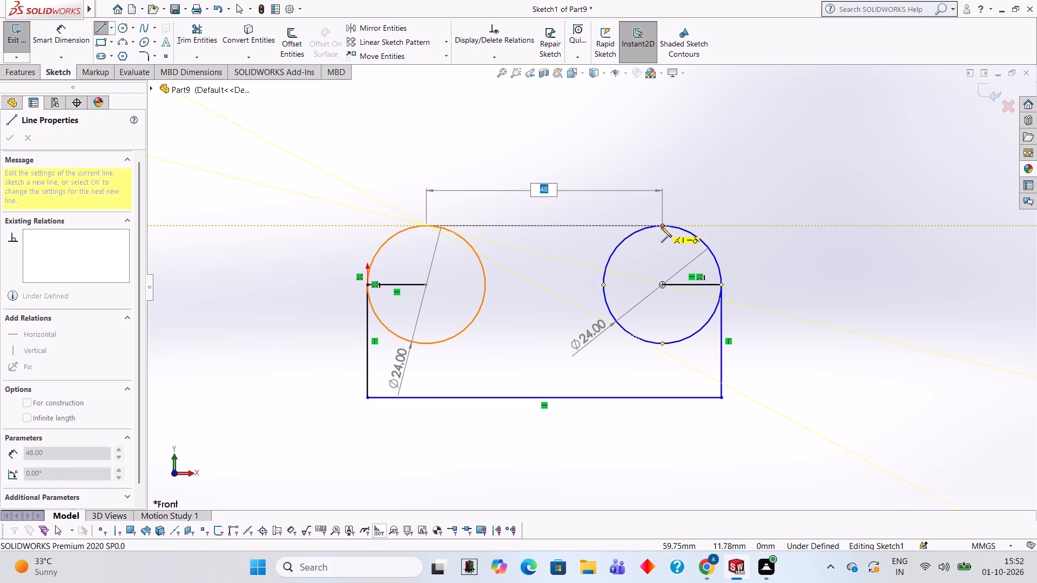
click(661, 227)
Trim both circles to their outer upper quarter arcs and remove the two 12 mm lines, leaving one closed outline.
click(207, 33)
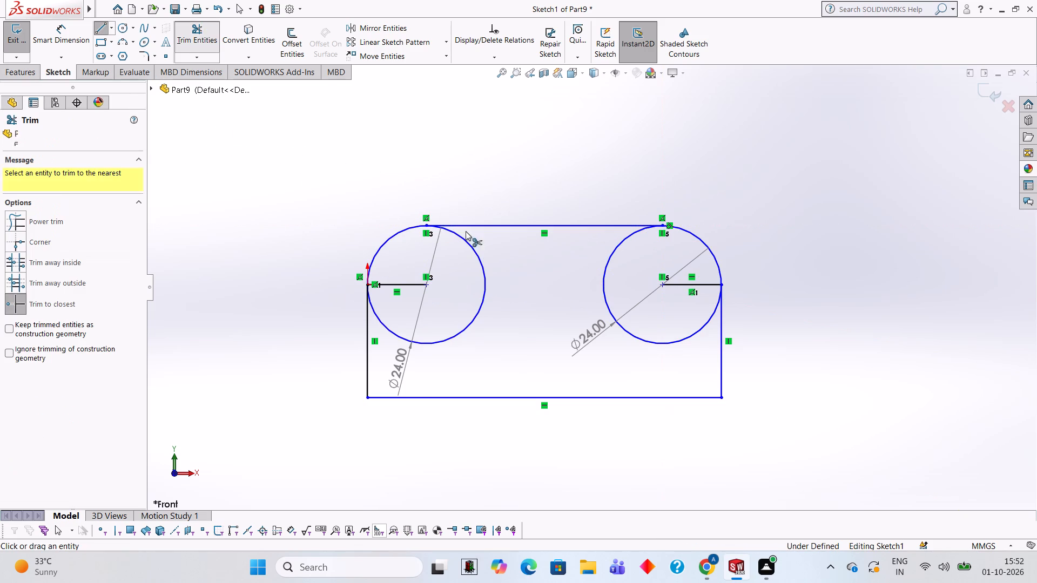
click(482, 295)
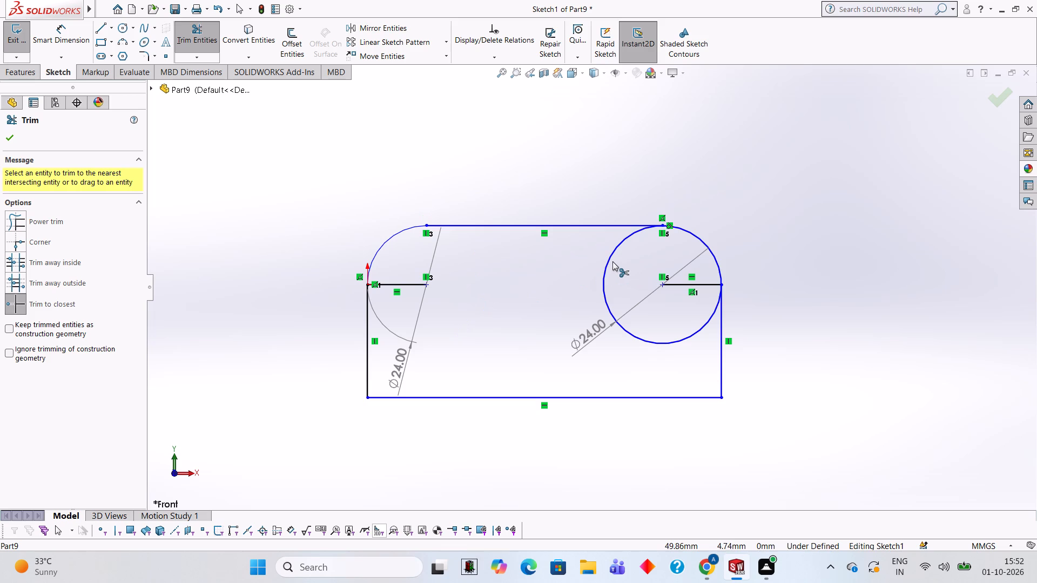
click(610, 261)
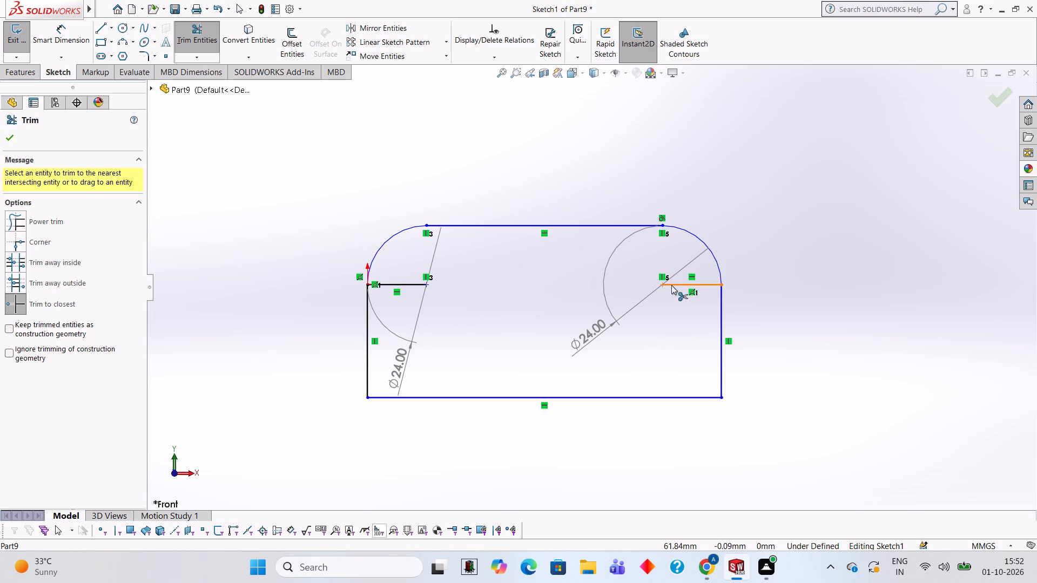
click(671, 285)
click(398, 283)
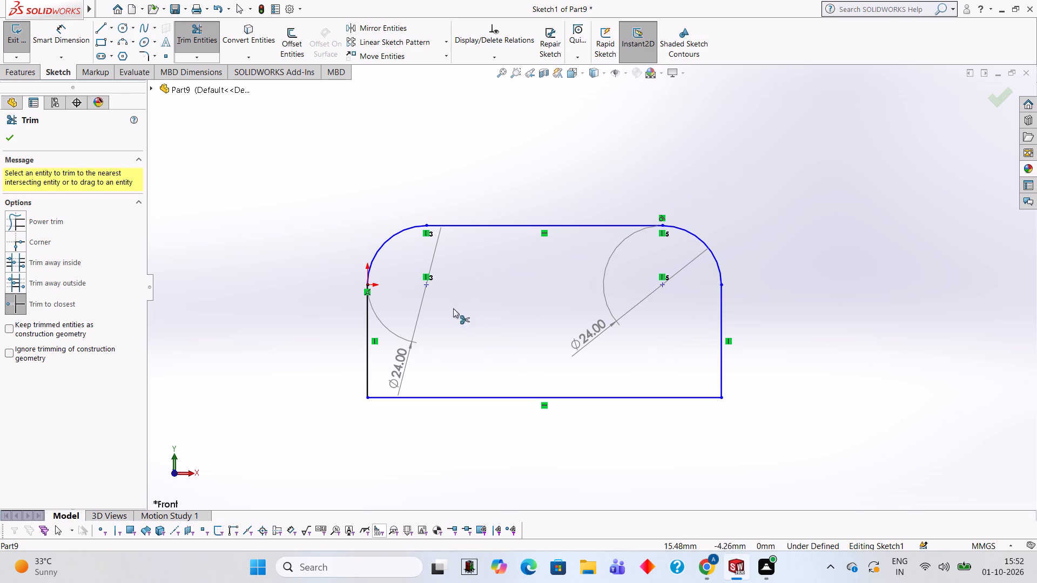
Extrude the round-cornered profile as a blind boss 10 mm deep from the sketch plane.
click(23, 74)
click(26, 38)
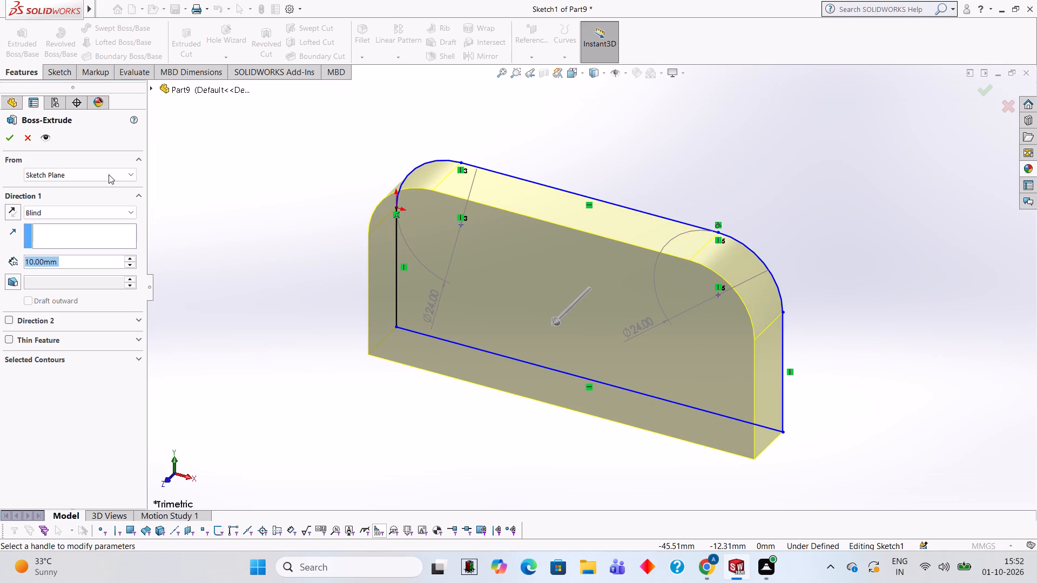
click(6, 143)
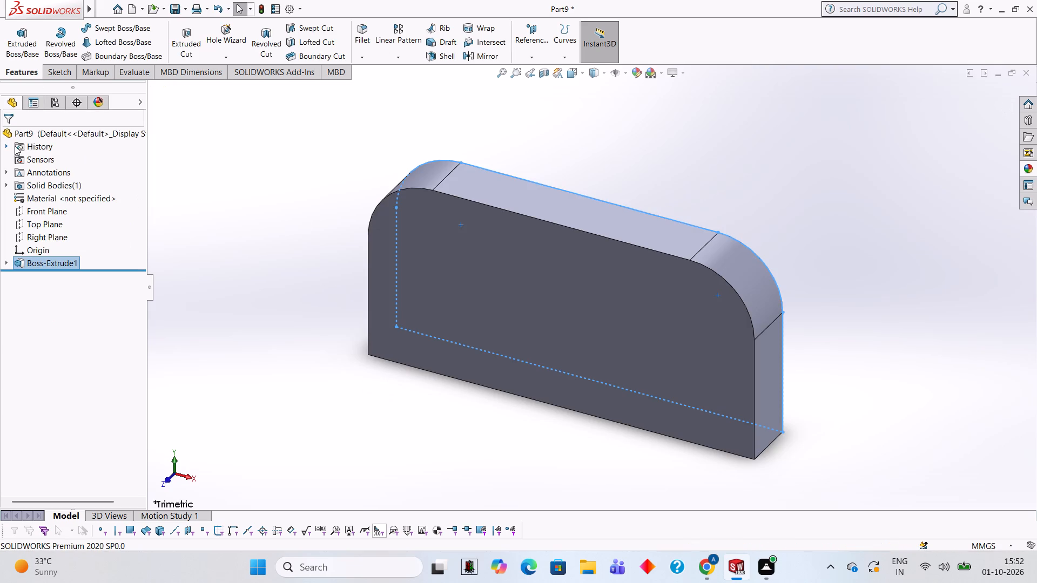
Examine the extruded plate from above, from the front, from its ends and from underneath.
click(243, 185)
middle_drag(389, 329, 670, 437)
middle_drag(650, 222, 658, 424)
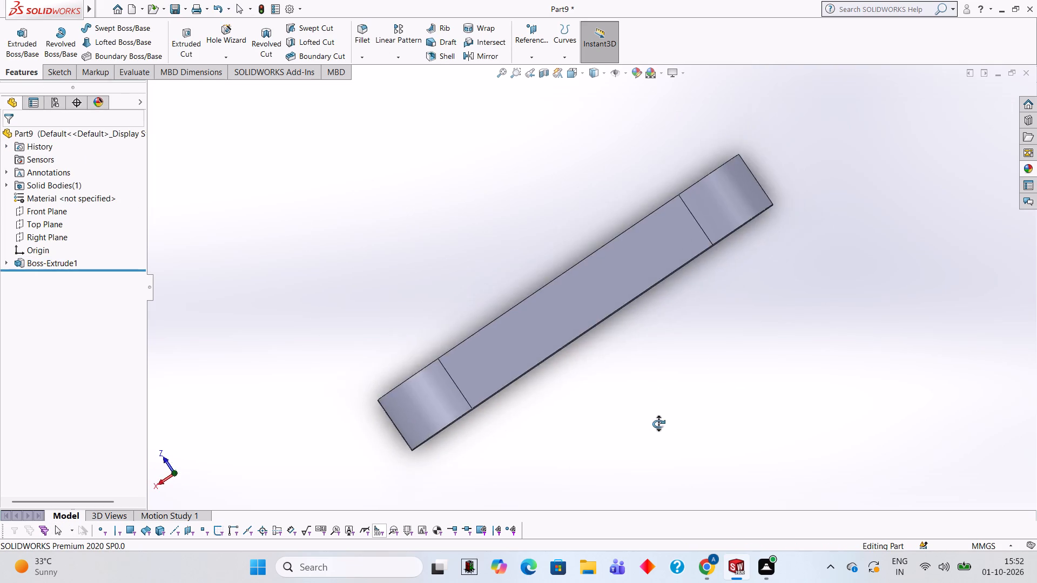
middle_drag(658, 424, 608, 184)
middle_drag(599, 351, 820, 425)
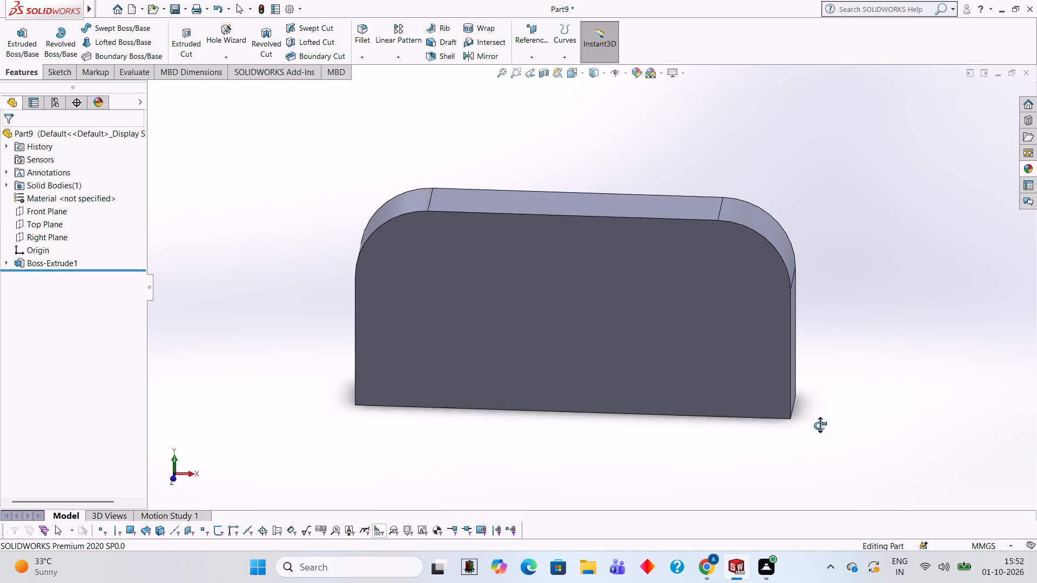
middle_drag(820, 425, 819, 428)
middle_drag(622, 192, 617, 429)
scroll(642, 342, up, 3)
middle_drag(609, 341, 624, 212)
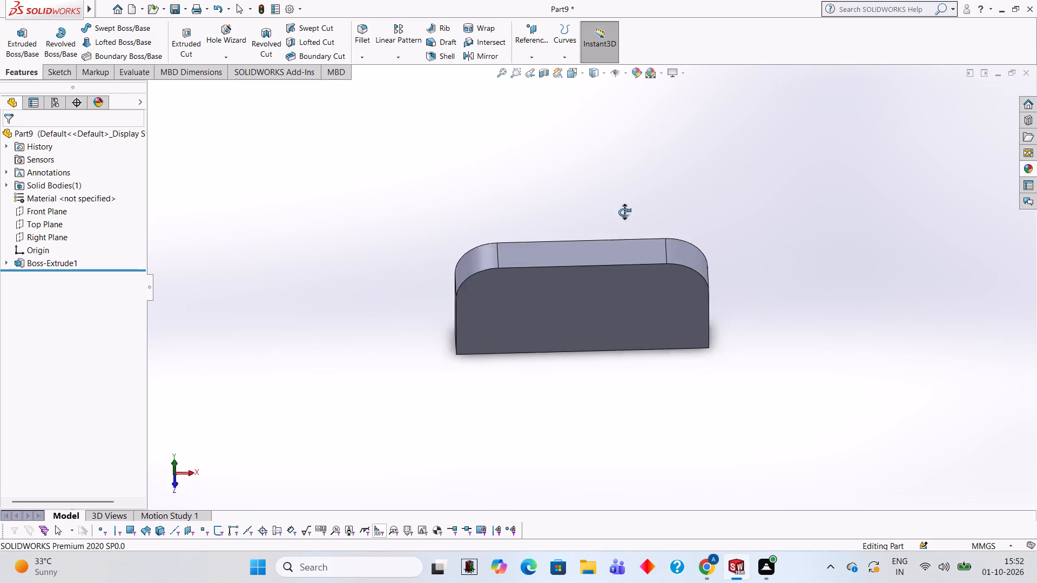
middle_drag(624, 212, 573, 181)
middle_drag(573, 338, 582, 254)
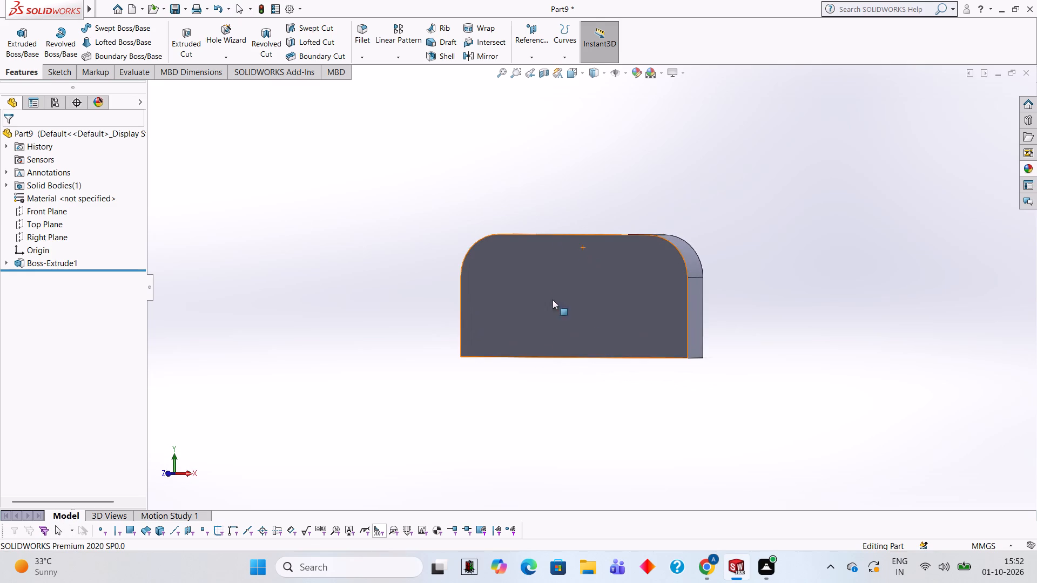
middle_drag(521, 367, 616, 410)
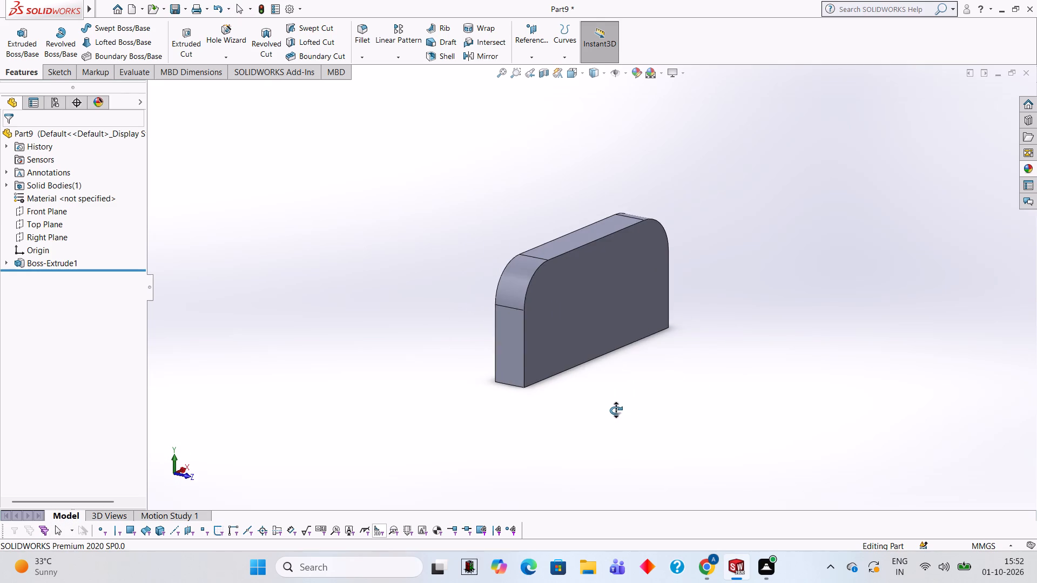
middle_drag(616, 410, 577, 317)
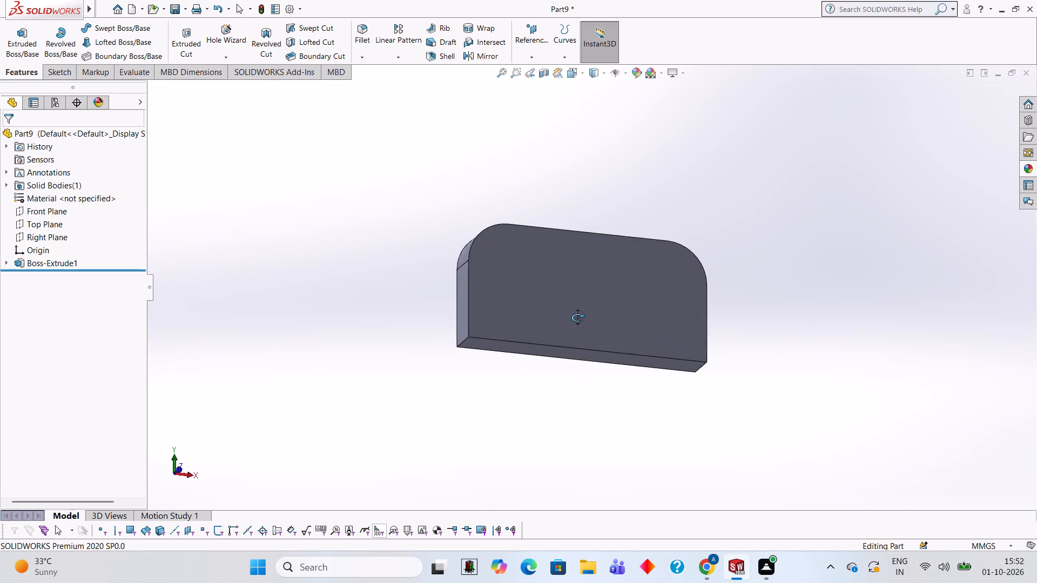
middle_drag(577, 317, 543, 309)
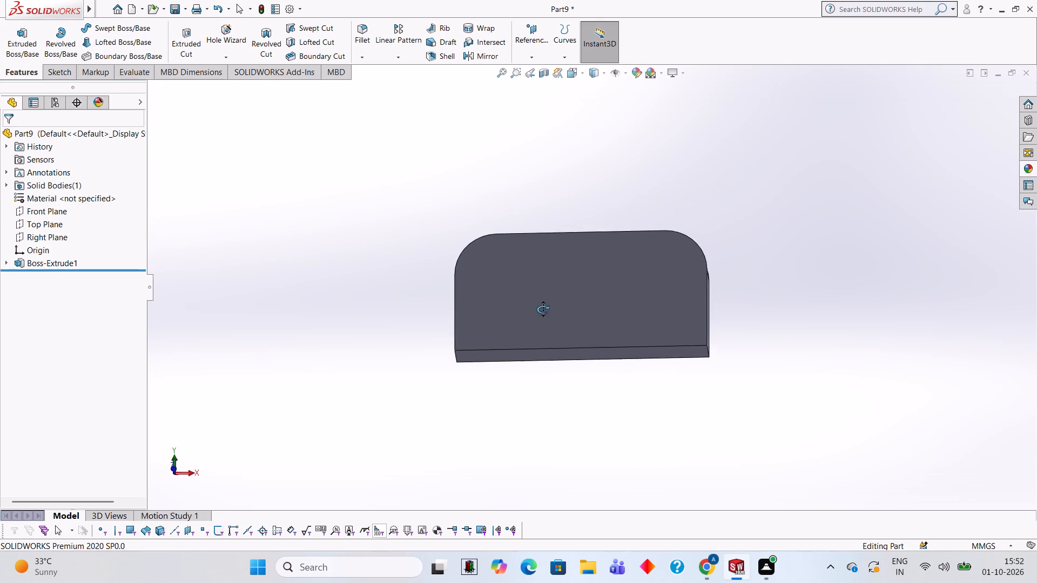
middle_drag(543, 309, 915, 96)
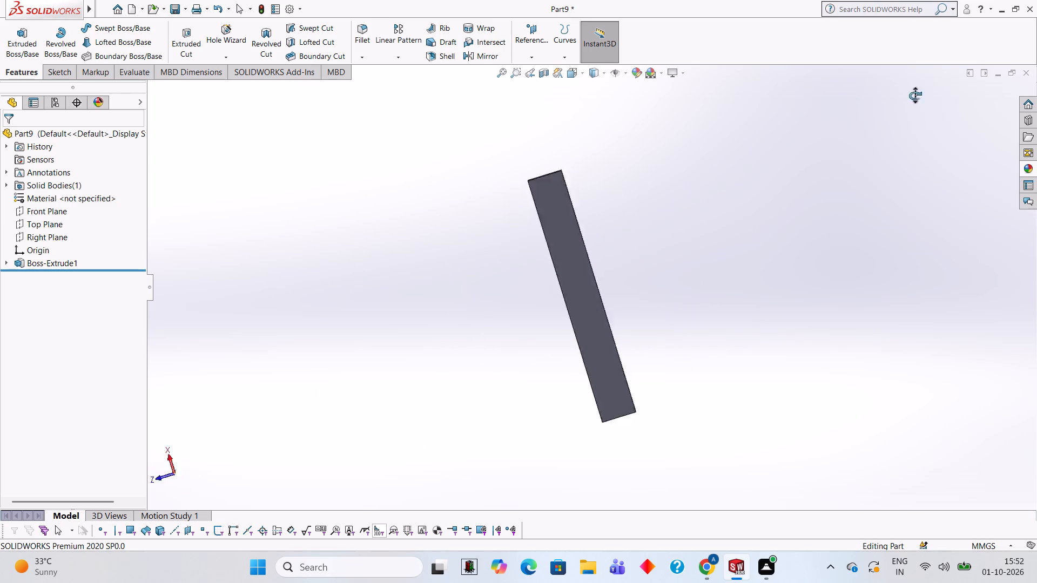
middle_drag(915, 96, 537, 344)
middle_drag(556, 356, 580, 370)
middle_drag(585, 417, 563, 257)
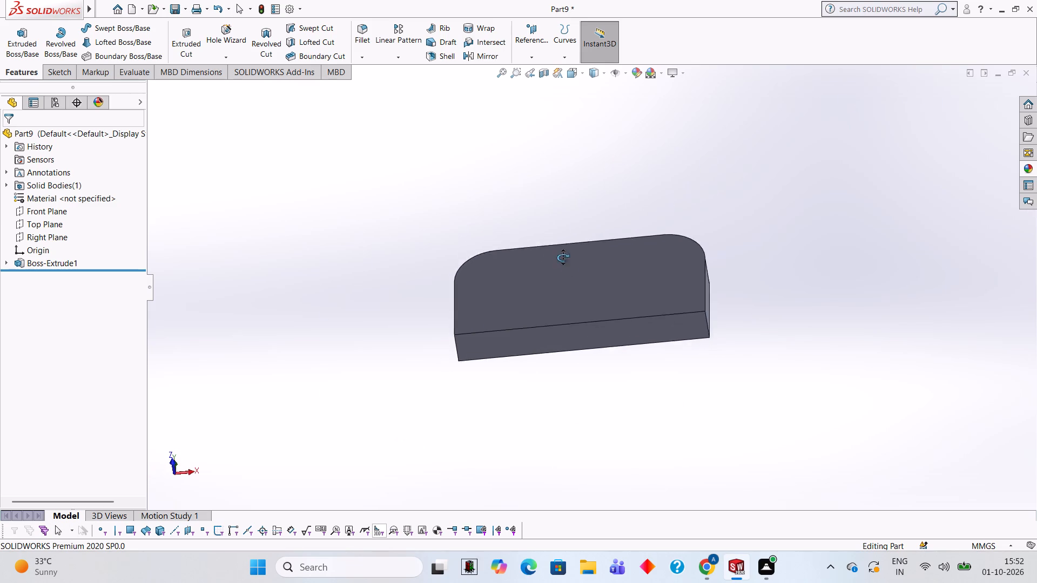
middle_drag(563, 257, 560, 221)
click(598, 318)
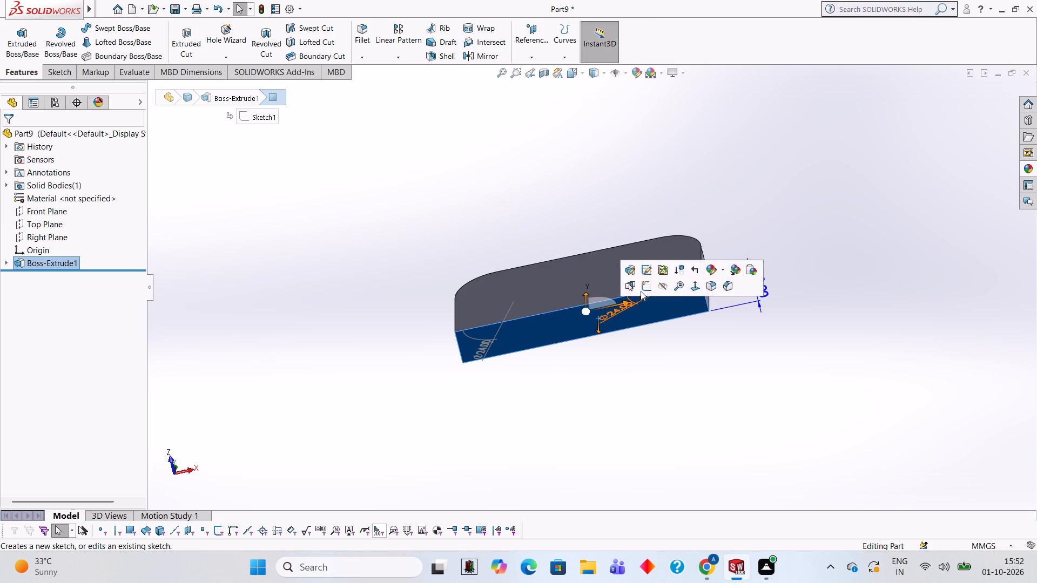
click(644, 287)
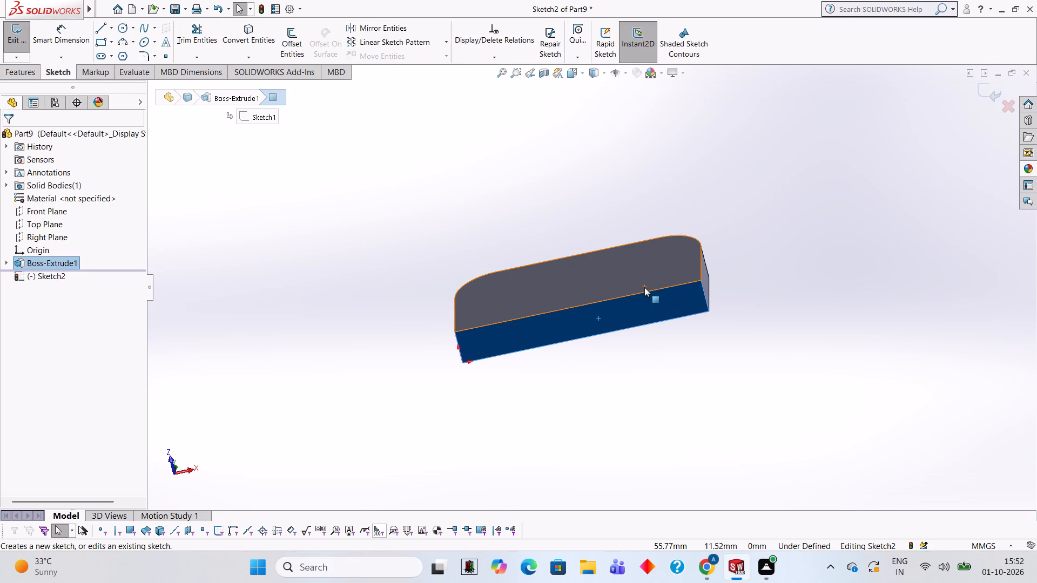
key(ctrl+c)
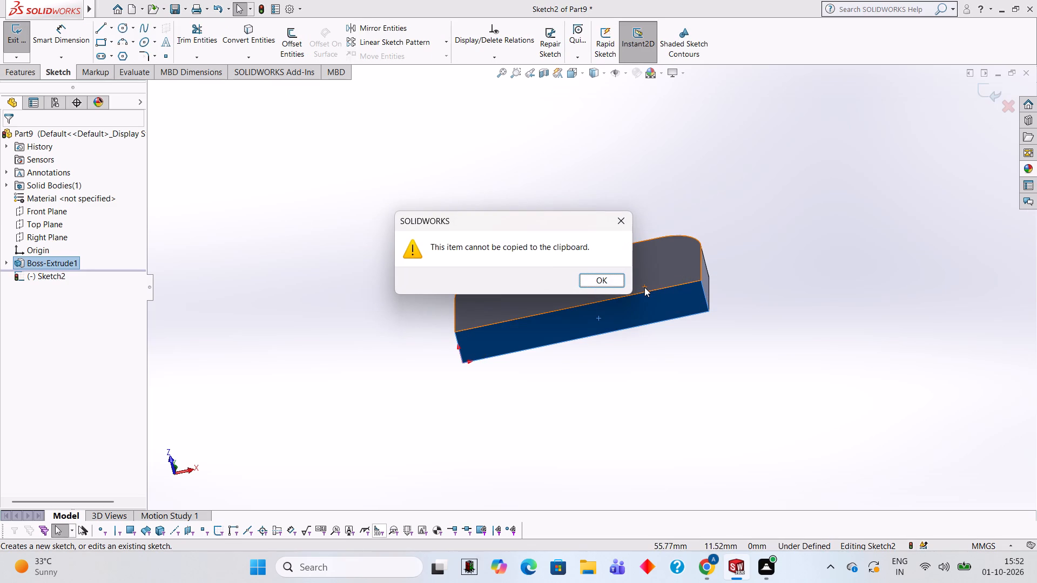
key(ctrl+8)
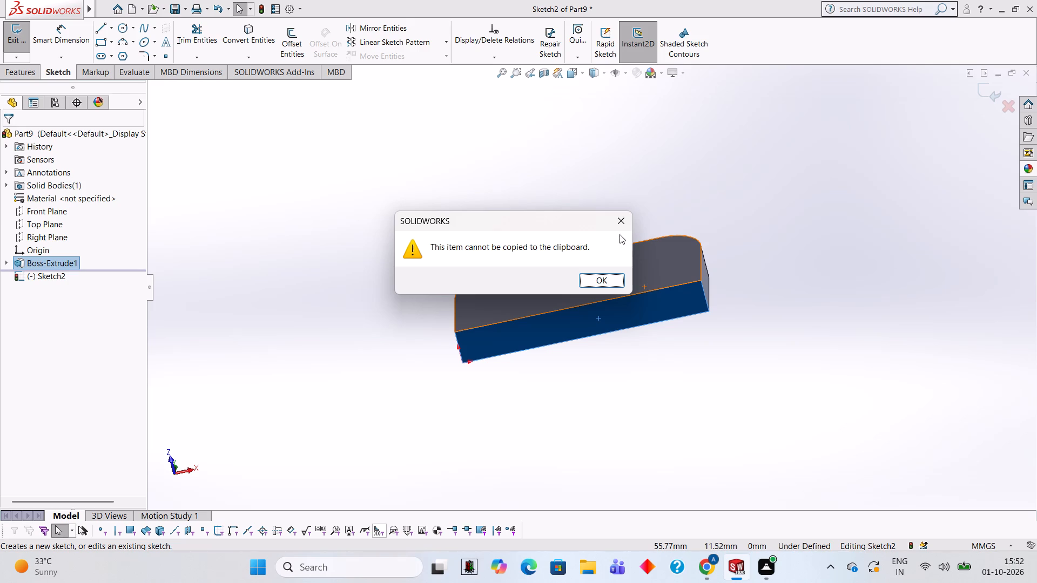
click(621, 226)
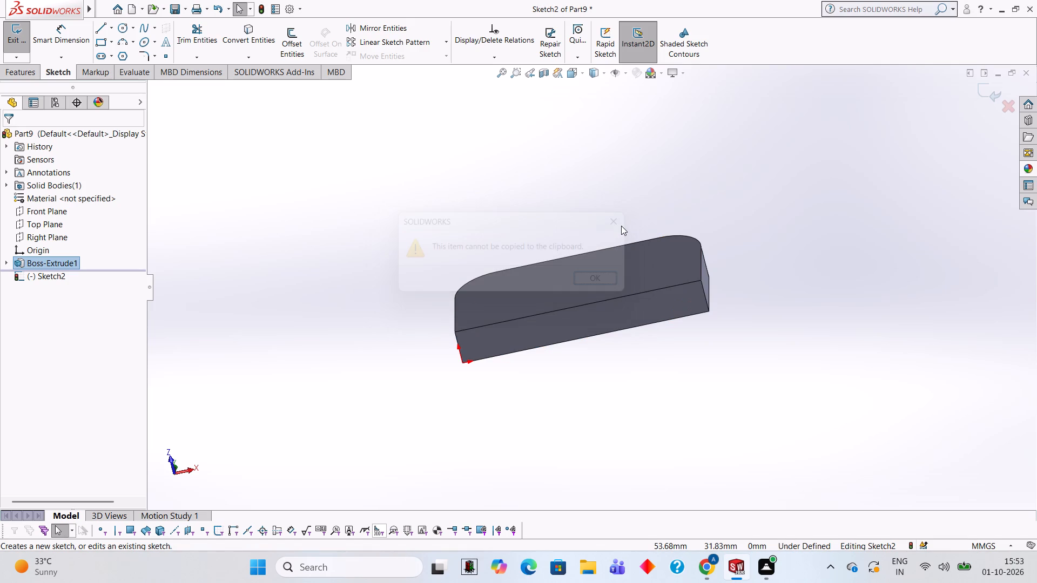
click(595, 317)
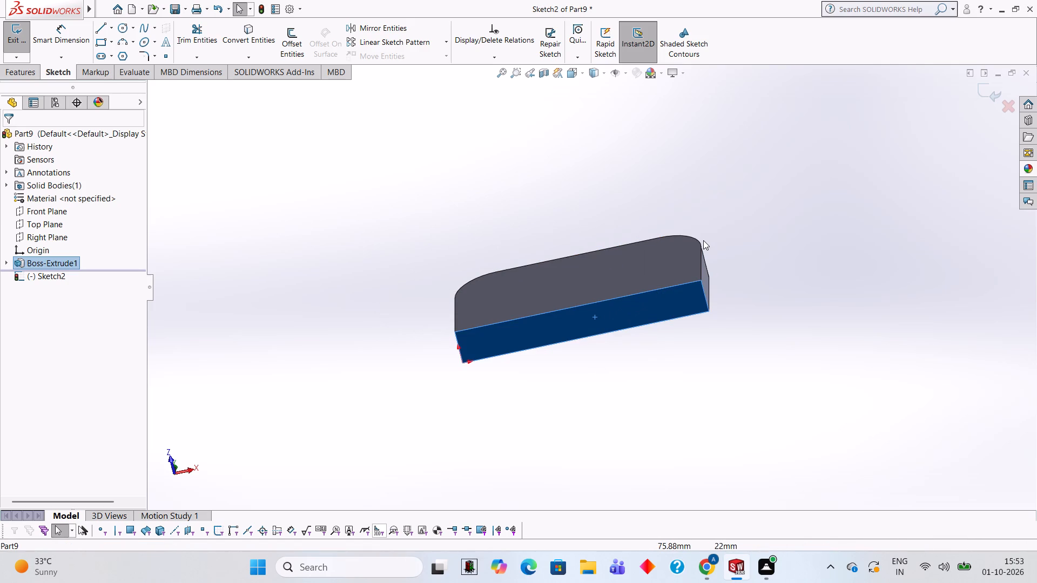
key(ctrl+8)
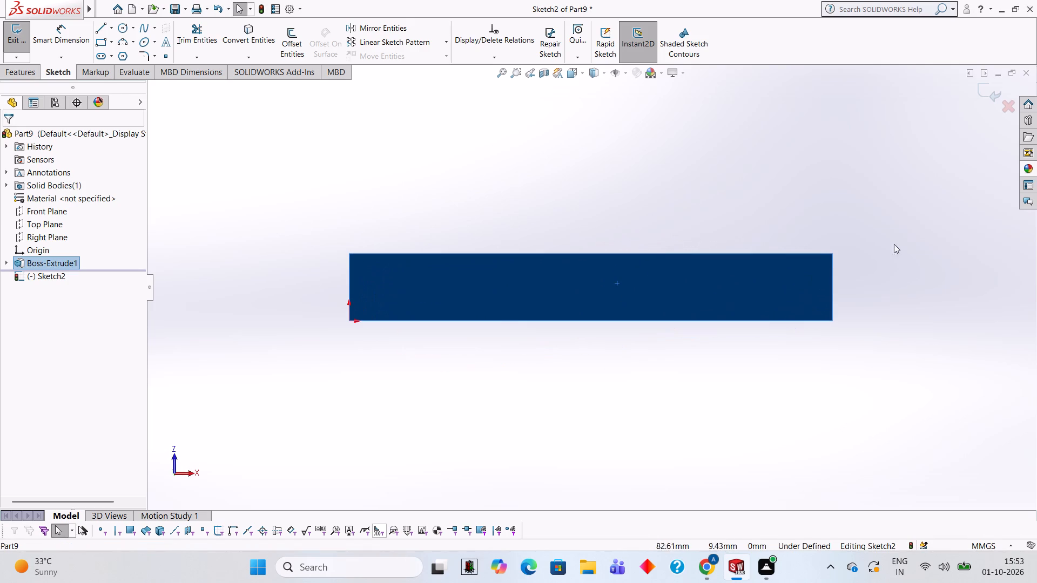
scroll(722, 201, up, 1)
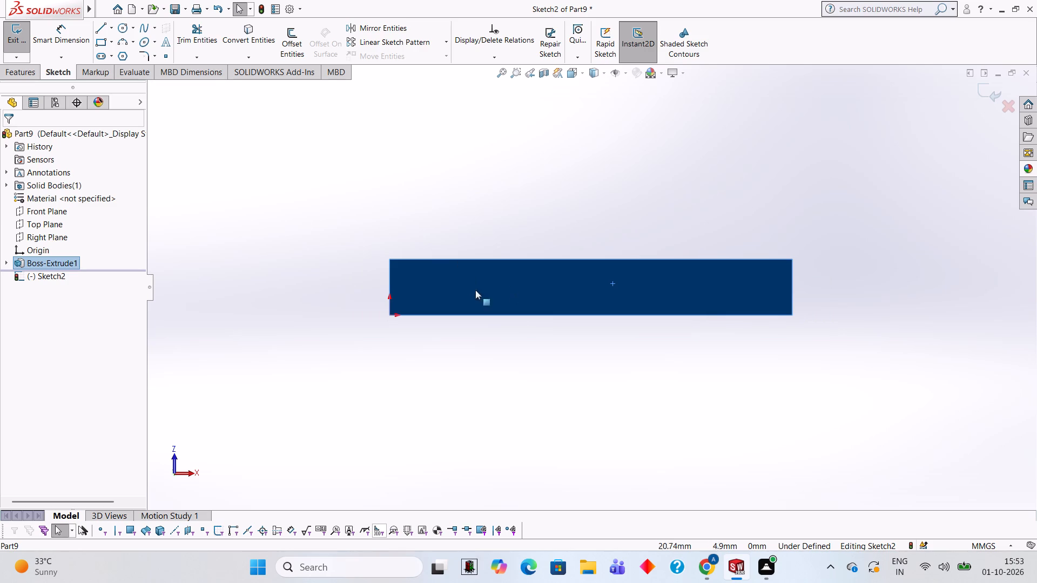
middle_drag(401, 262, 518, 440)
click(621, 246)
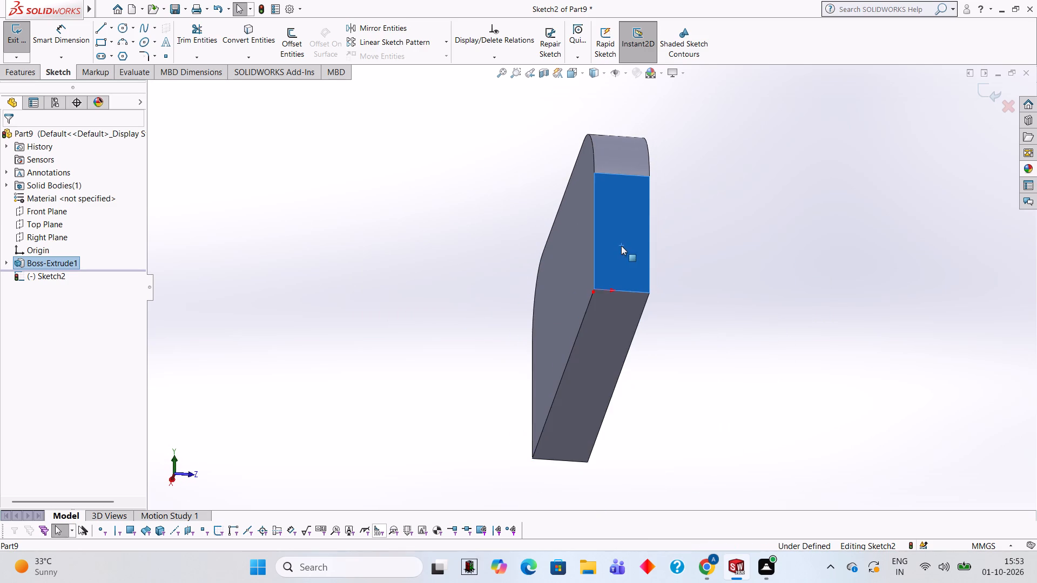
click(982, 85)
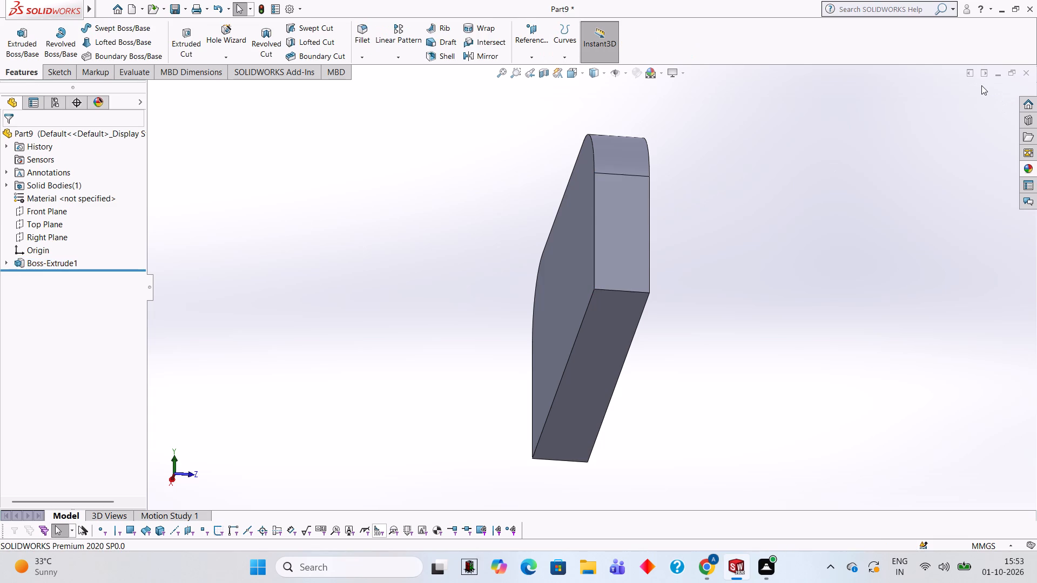
On the plate's flat end face, sketch a 6 mm line along the bottom edge, continuing into a closed rectangle 4 mm wide and 5 mm high at the corner.
click(622, 211)
click(668, 179)
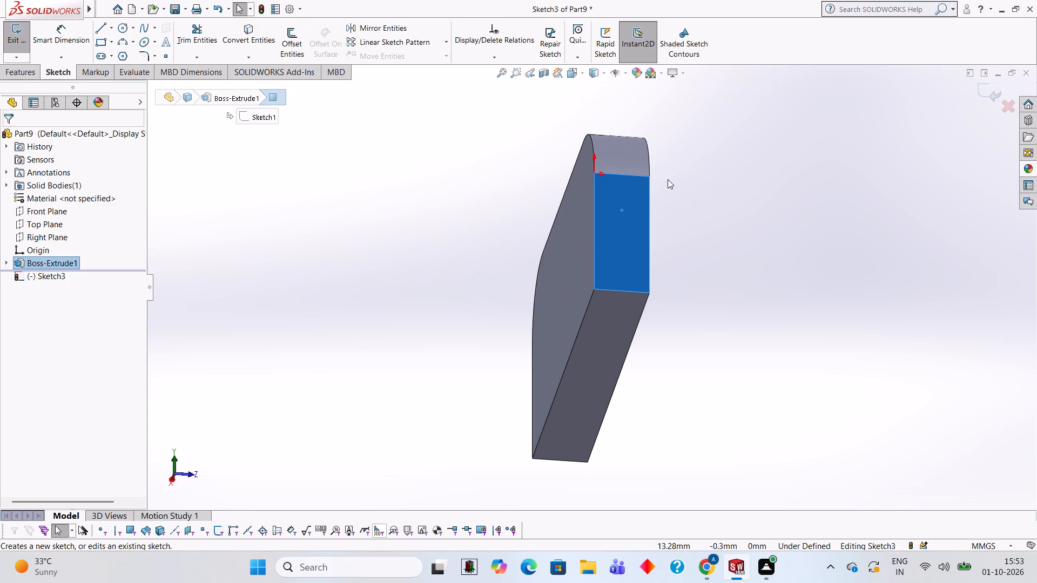
key(ctrl+8)
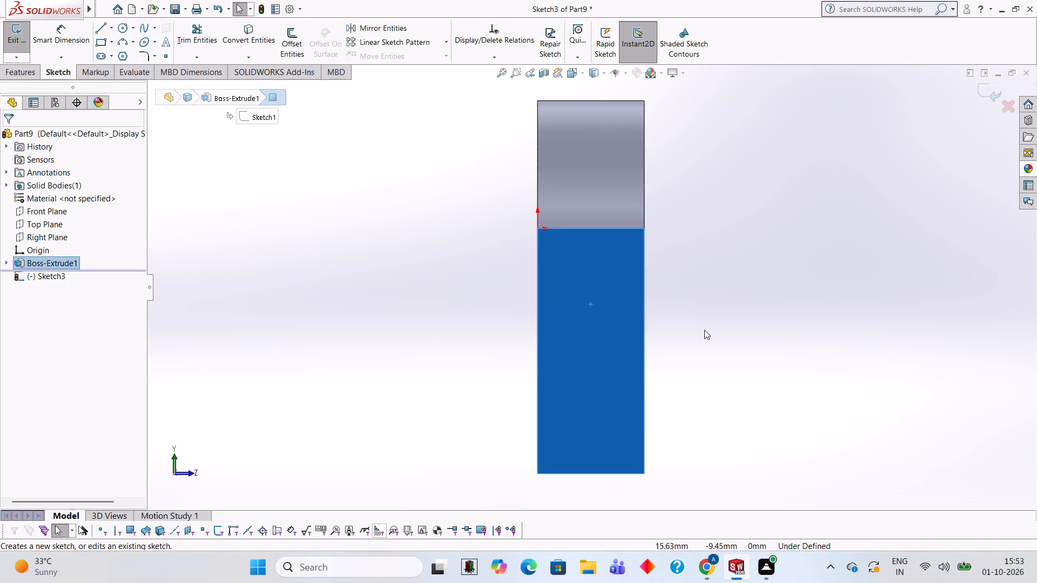
scroll(685, 341, up, 1)
click(101, 23)
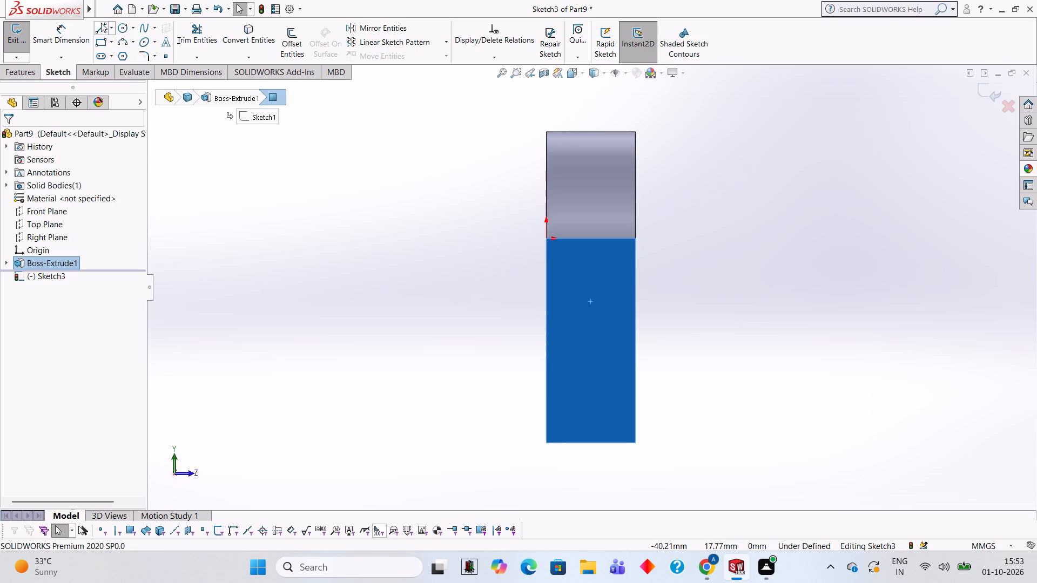
click(546, 444)
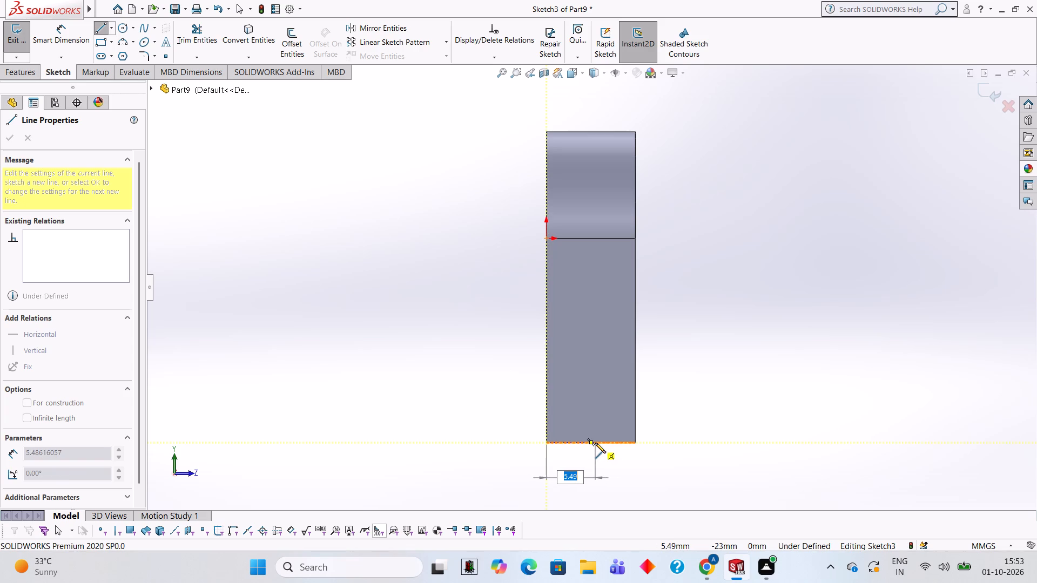
key(6)
key(Return)
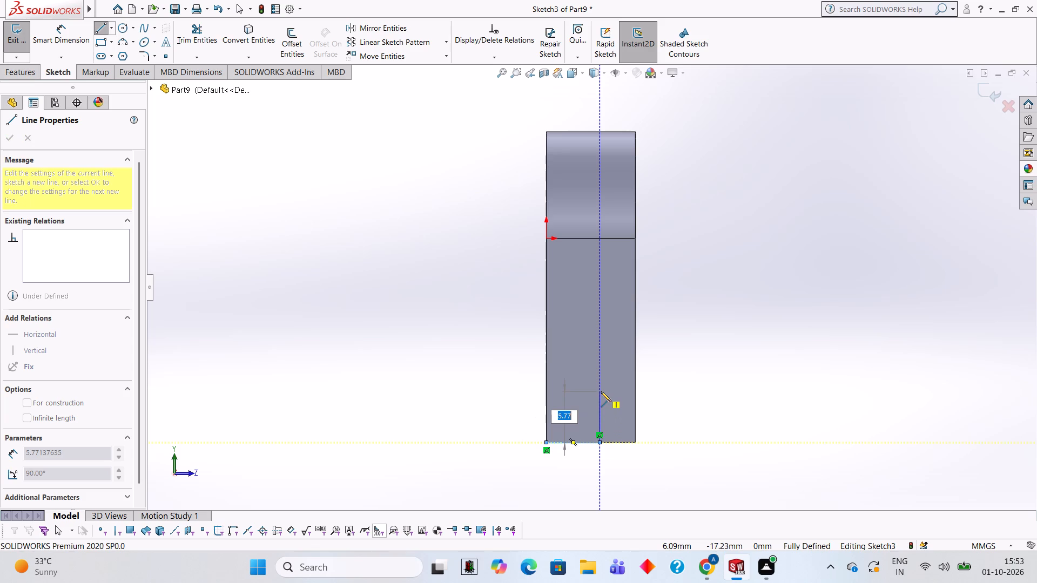
key(5)
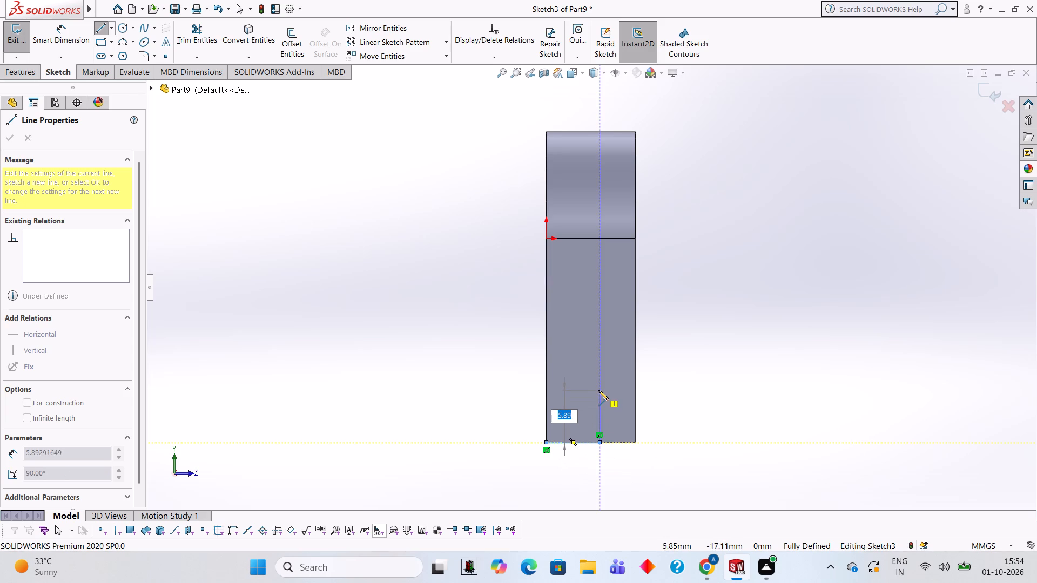
key(5)
key(Return)
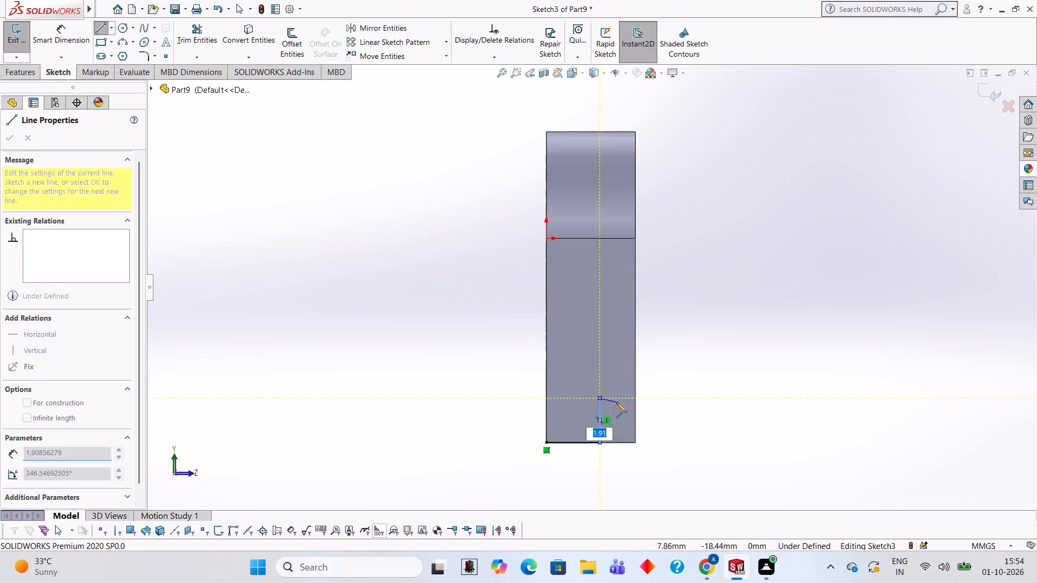
click(636, 399)
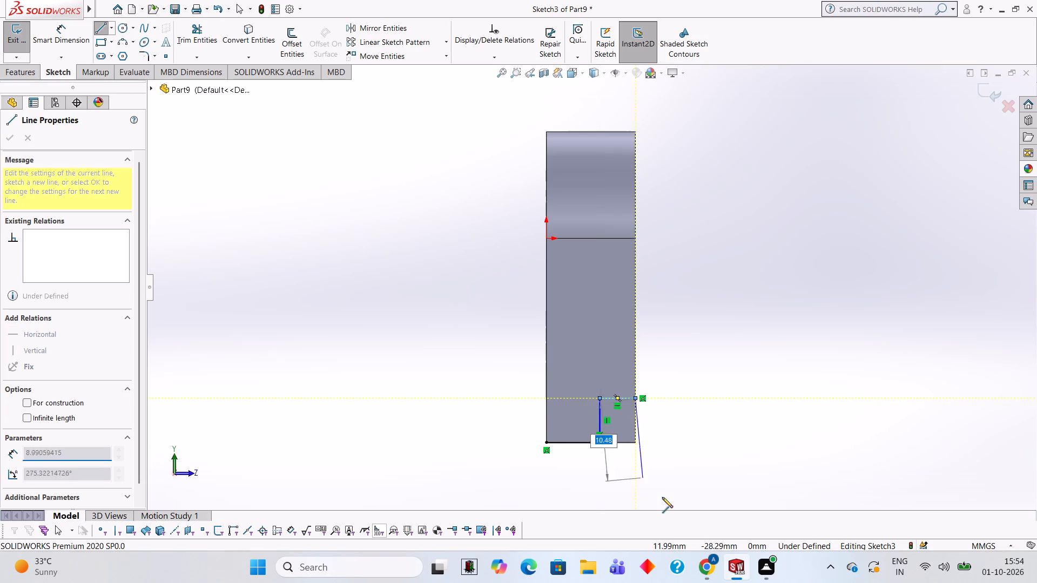
click(635, 441)
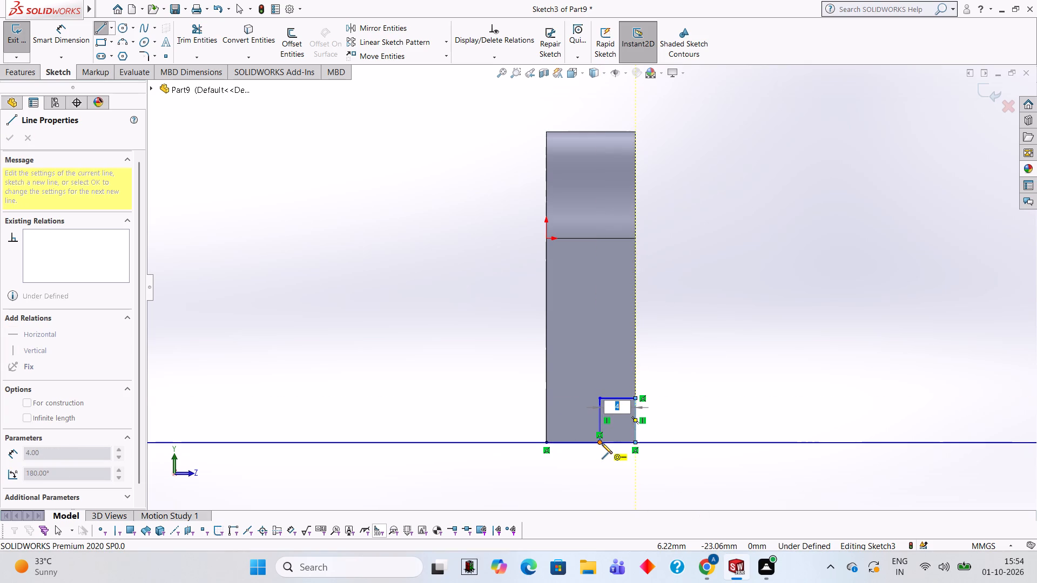
click(602, 443)
Trim away the 6 mm line along the bottom edge, leaving only the small corner rectangle.
middle_drag(740, 425, 732, 425)
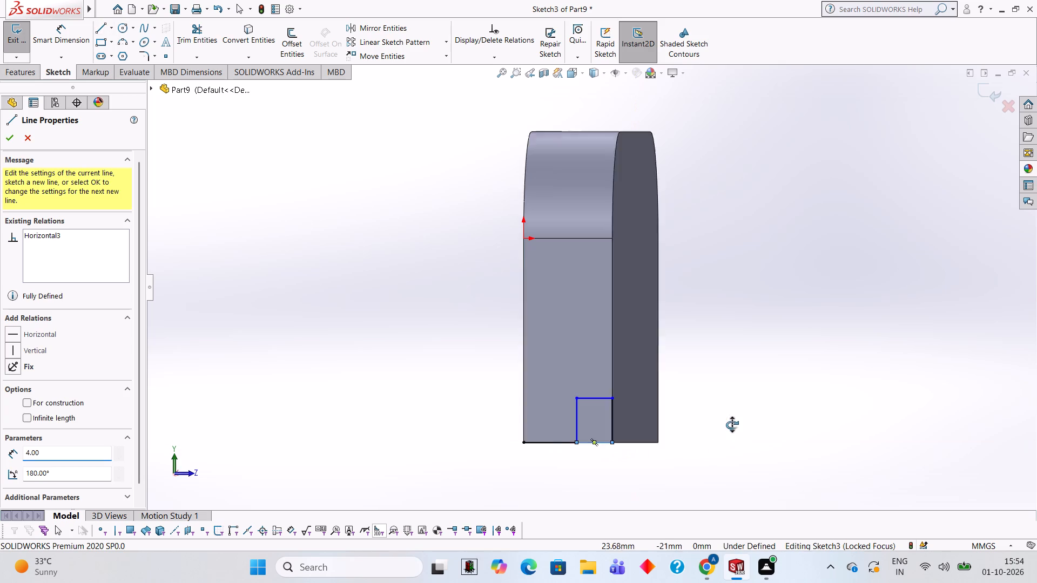
middle_drag(732, 425, 719, 422)
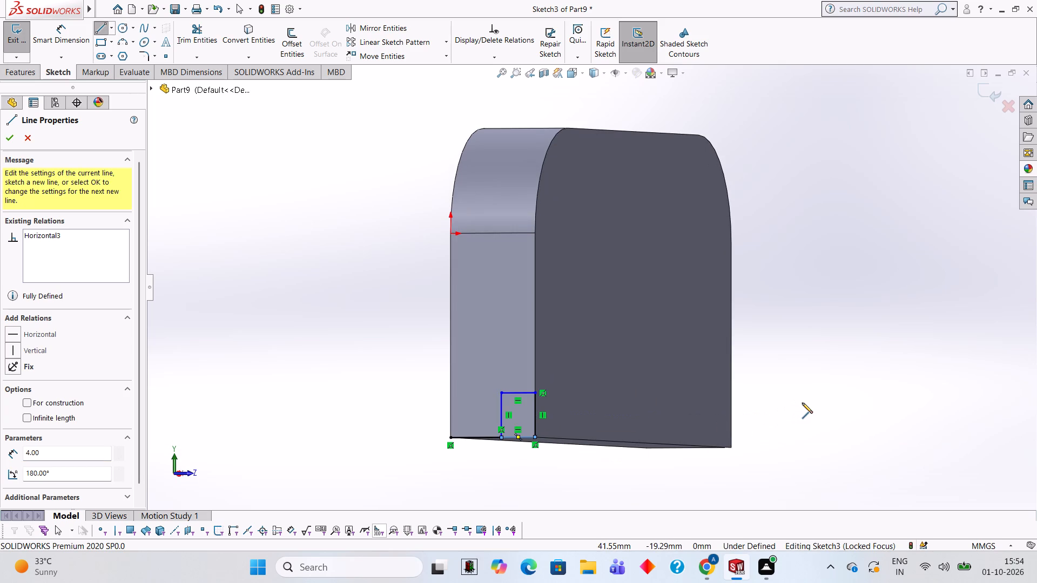
middle_drag(690, 401, 714, 408)
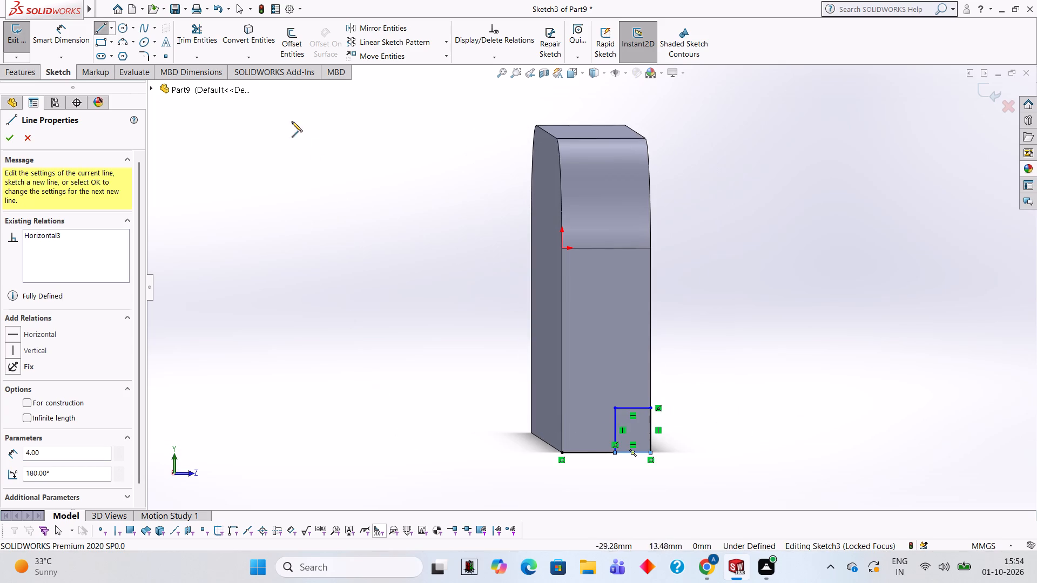
click(216, 43)
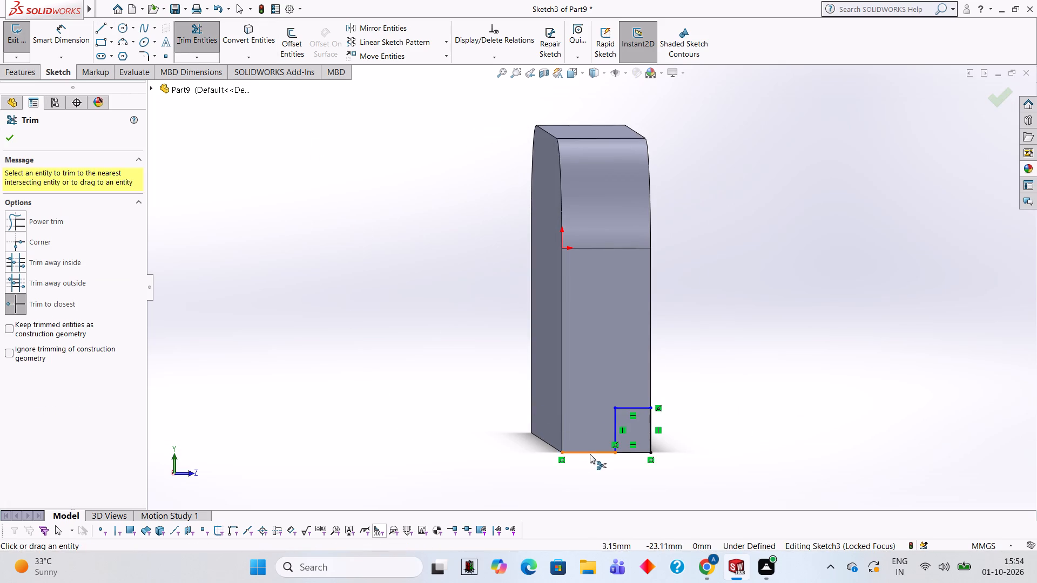
click(588, 454)
Cut-extrude the corner rectangle as a blind cut 72 mm deep along the plate's lower edge.
middle_drag(751, 357, 741, 351)
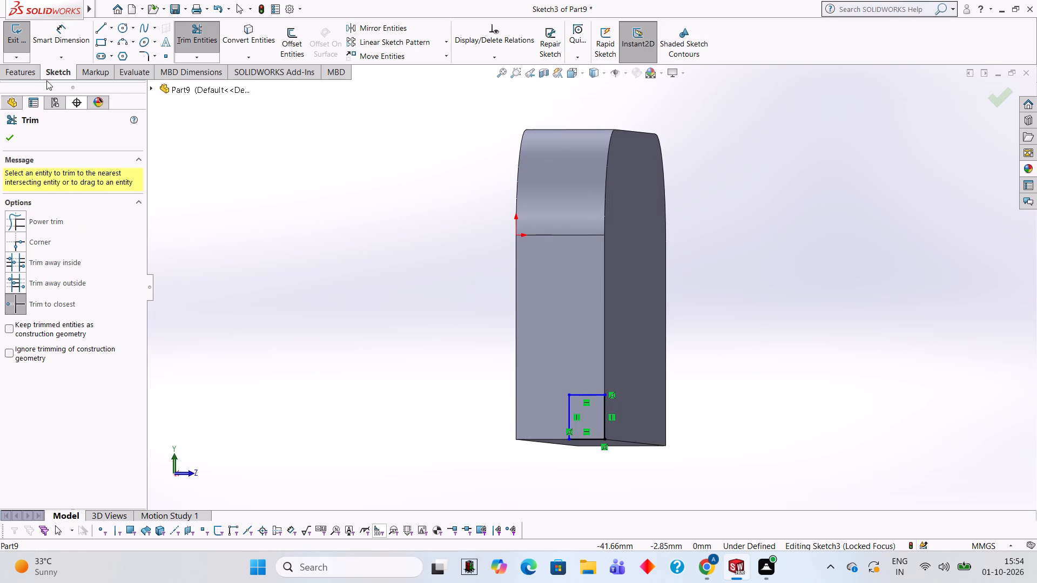
click(22, 69)
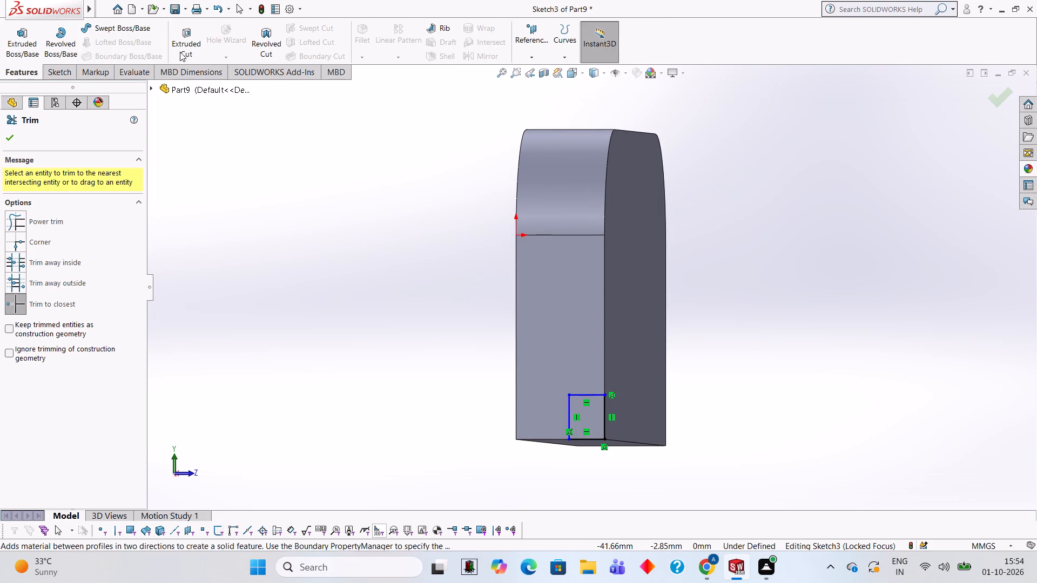
click(185, 48)
middle_drag(401, 207, 347, 223)
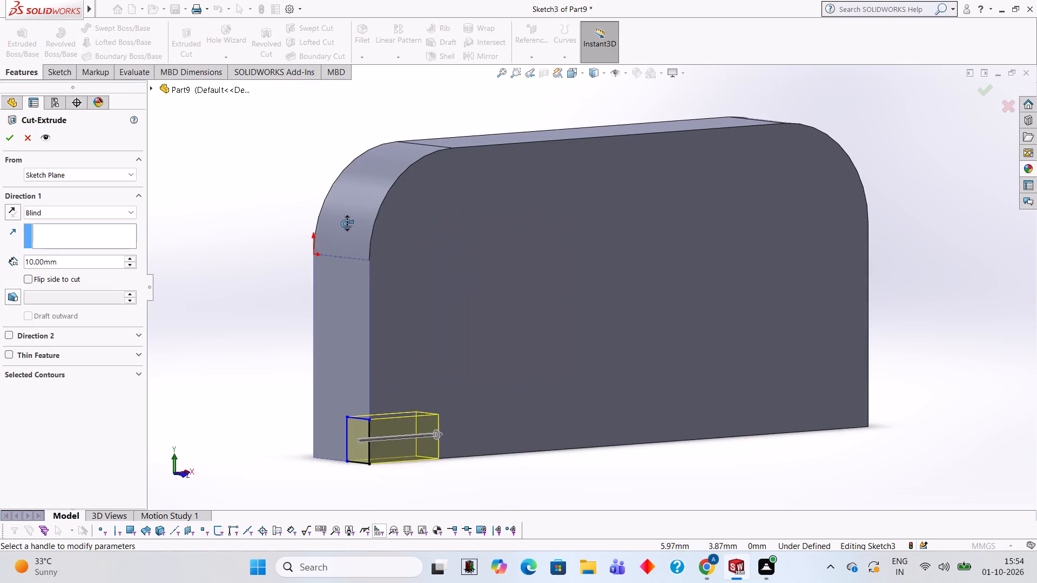
middle_drag(347, 223, 327, 224)
click(72, 266)
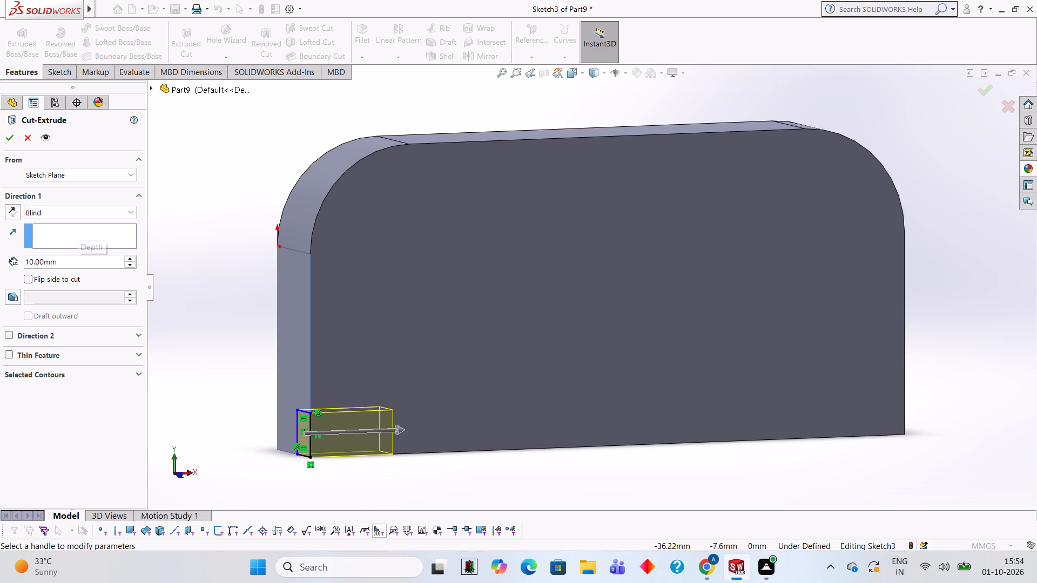
key(BackSpace)
key(BackSpace)
key(BackSpace)
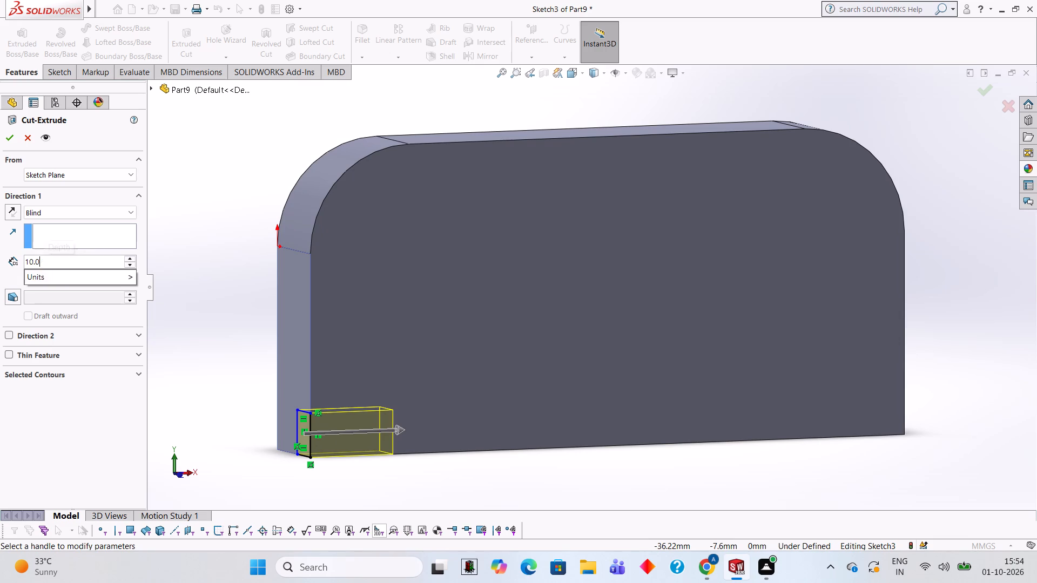
key(BackSpace)
key(BackSpace)
key(0)
key(Return)
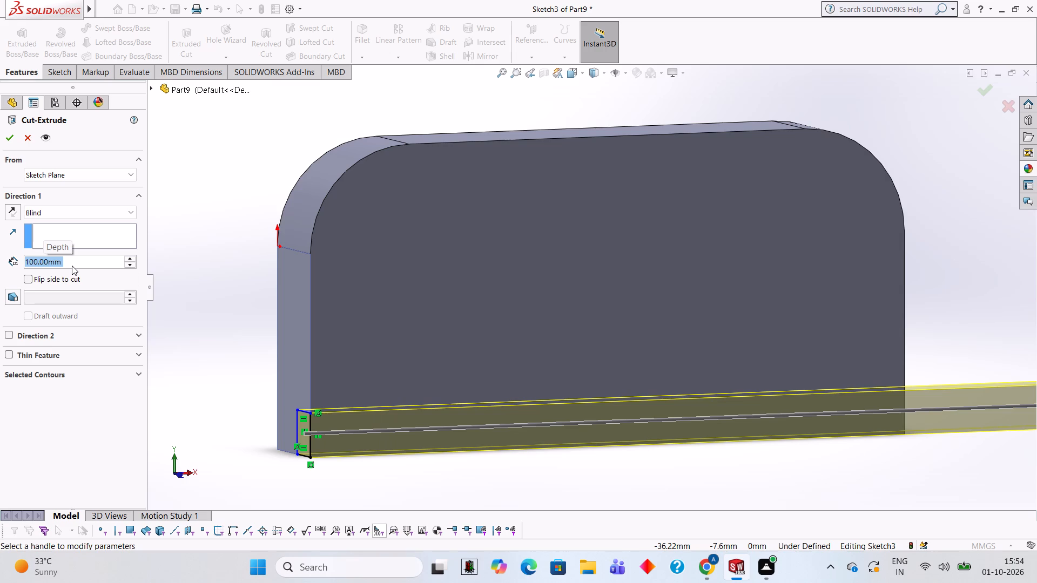
text(72)
key(Return)
middle_drag(436, 235, 406, 235)
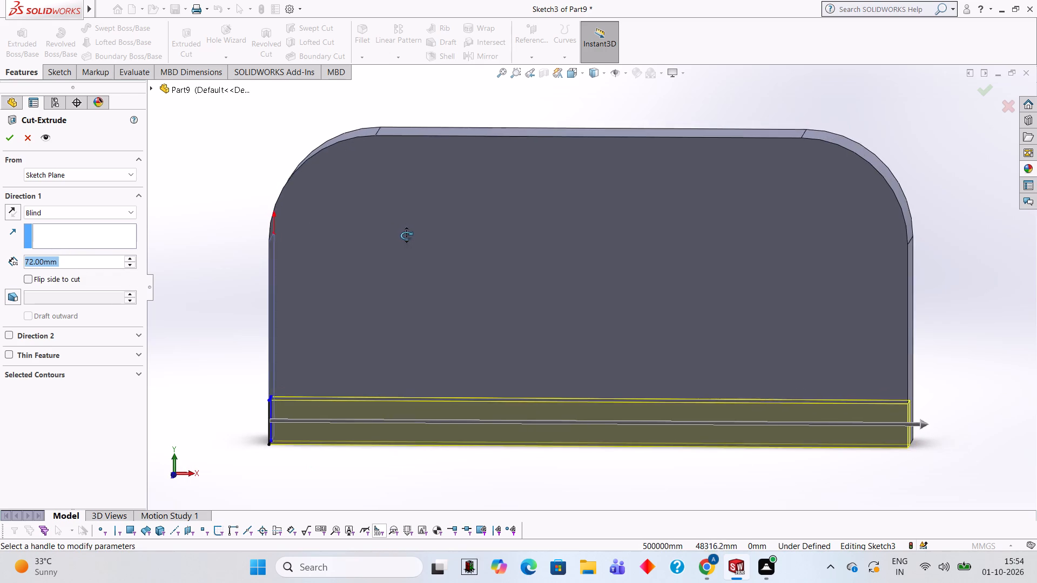
middle_drag(406, 235, 404, 235)
click(14, 139)
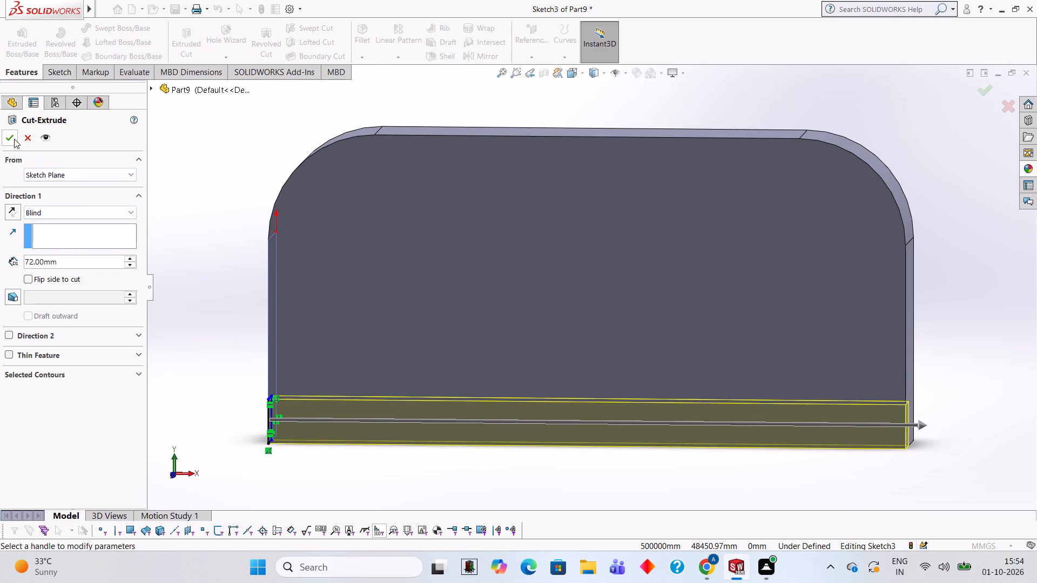
click(246, 232)
Examine the cut step along the plate's lower edge from the end, the front and underneath.
middle_drag(339, 300, 432, 331)
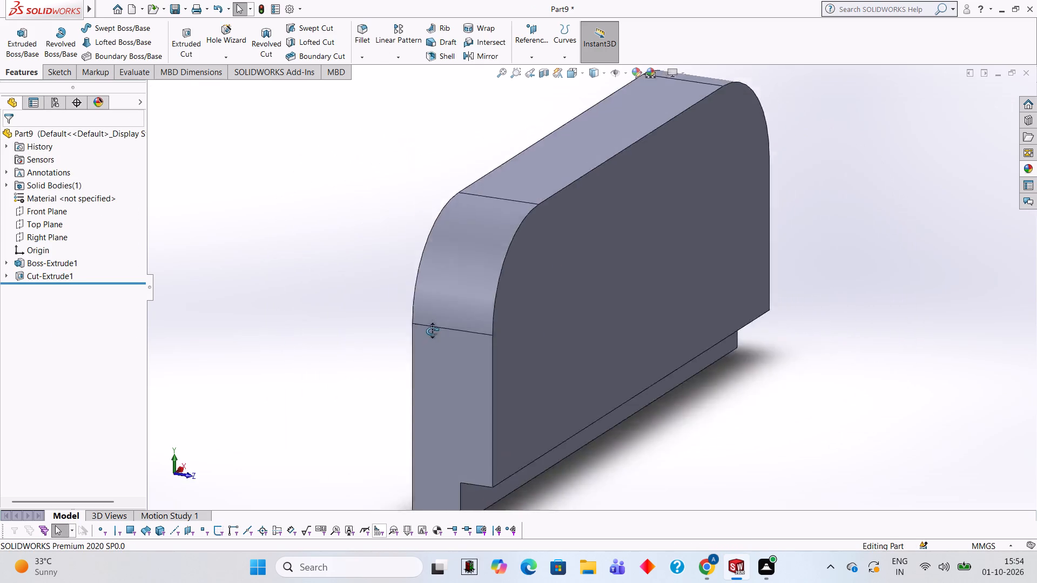
middle_drag(432, 331, 394, 280)
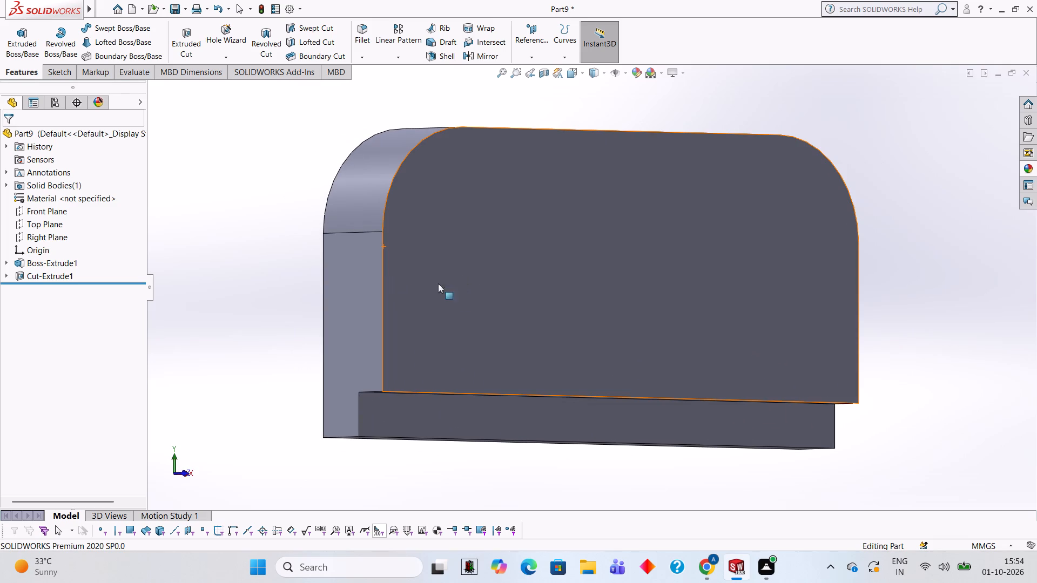
middle_drag(423, 275, 389, 256)
scroll(423, 275, down, 1)
middle_drag(531, 333, 488, 185)
middle_drag(526, 368, 556, 256)
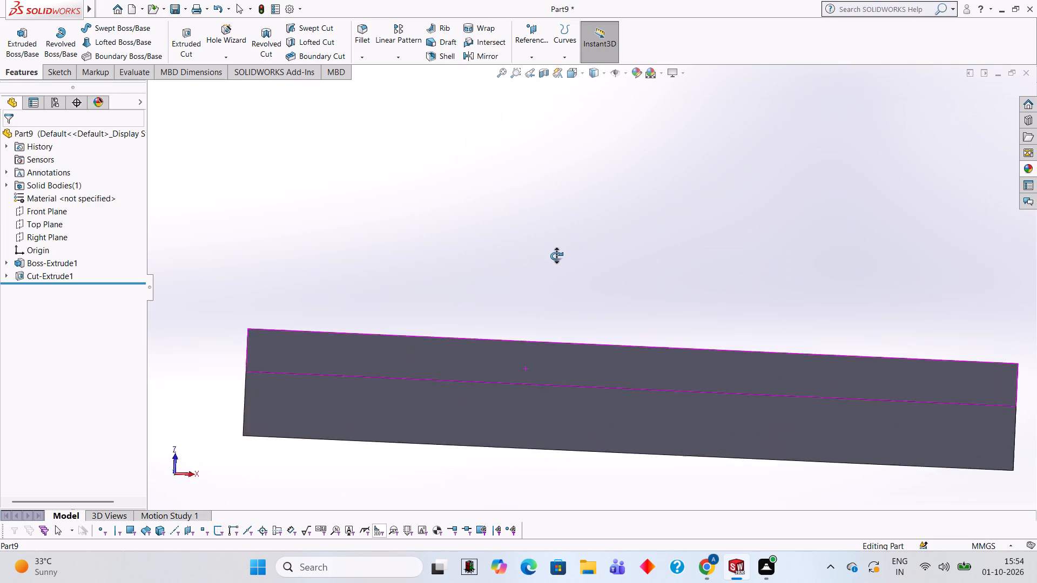
middle_drag(556, 256, 555, 254)
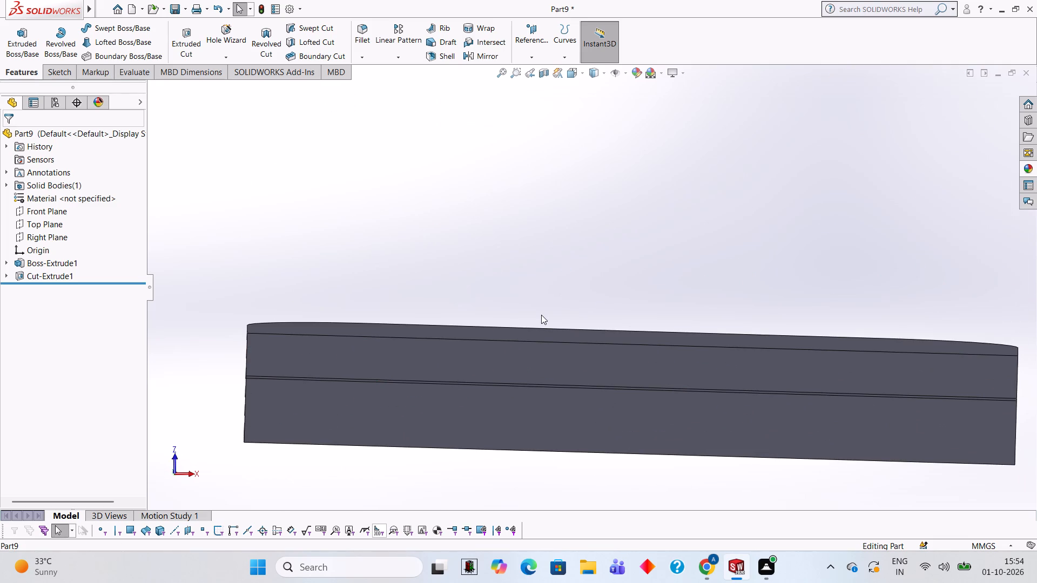
middle_drag(549, 286, 552, 379)
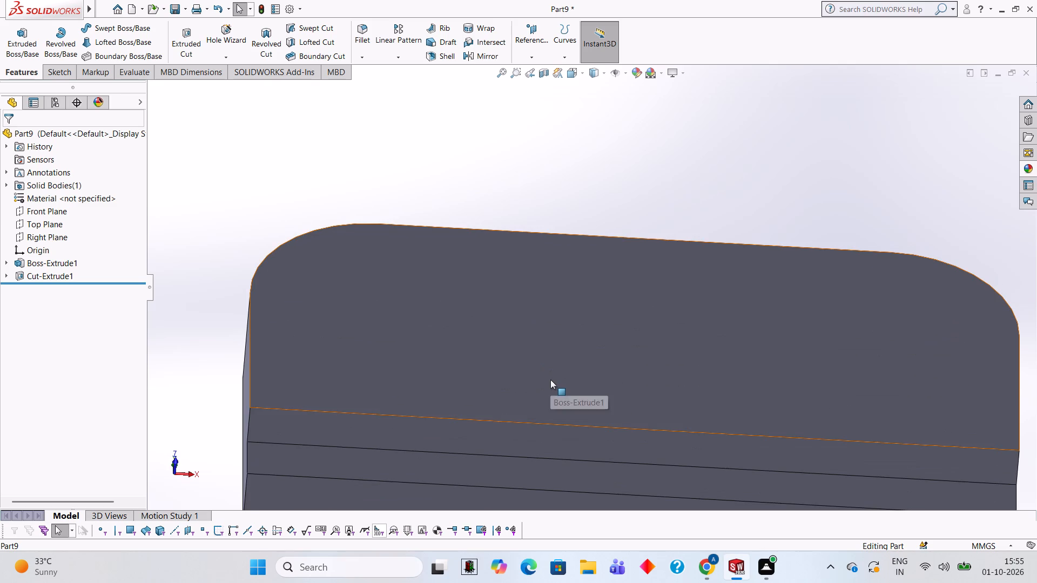
On the downward-facing surface of the cut step, start a sketch and draw a 50 mm line perpendicularly outward from the midpoint of its outer long edge.
middle_drag(546, 369, 527, 269)
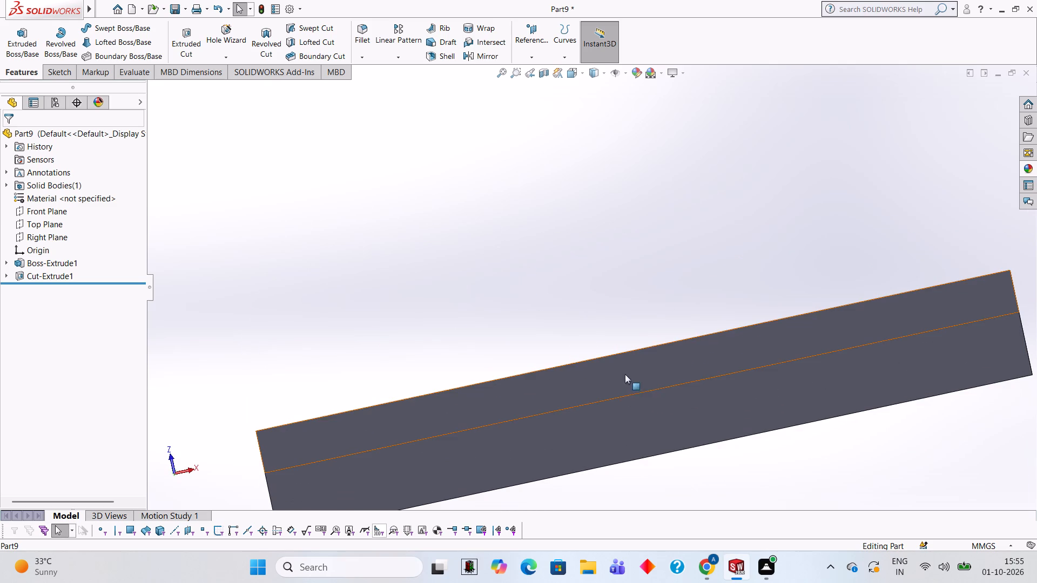
click(613, 368)
click(658, 335)
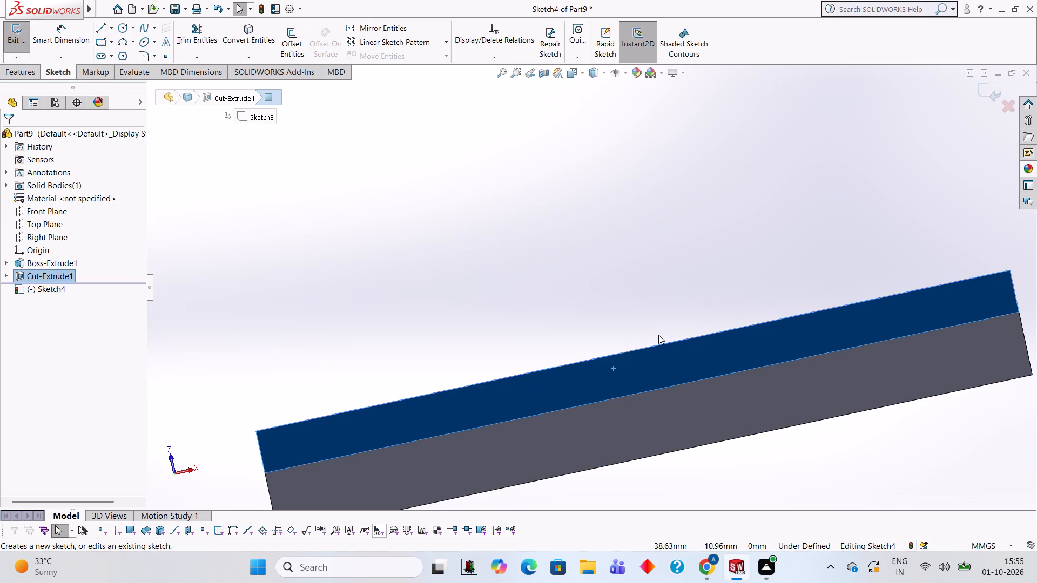
key(ctrl+8)
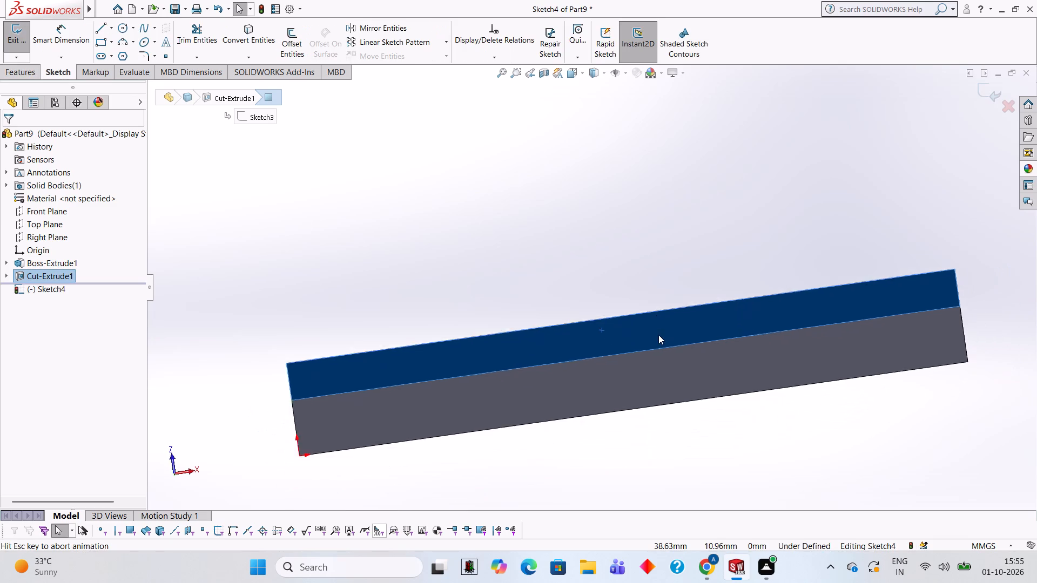
scroll(681, 120, up, 1)
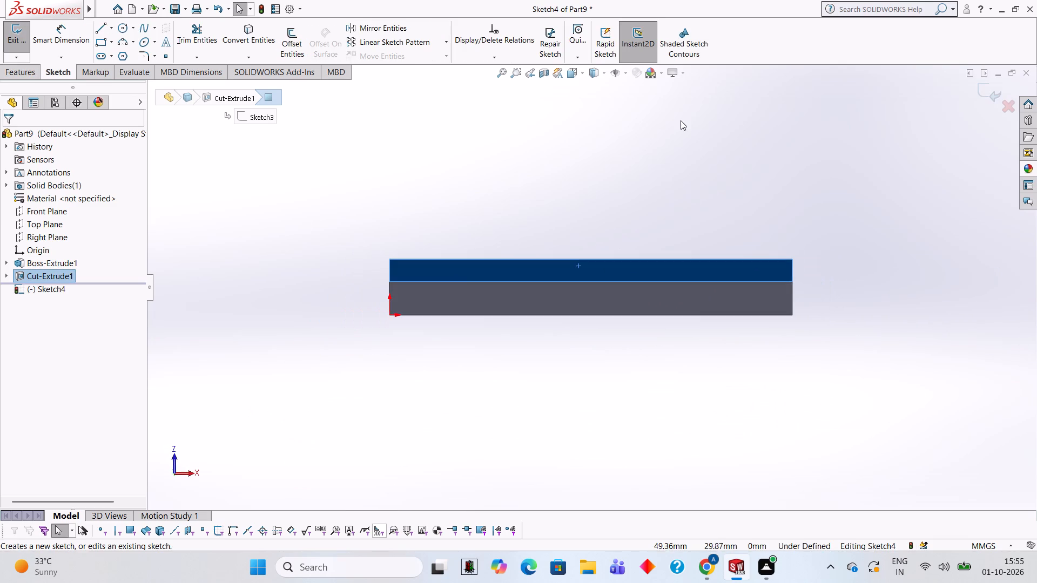
scroll(680, 136, down, 3)
scroll(514, 197, up, 1)
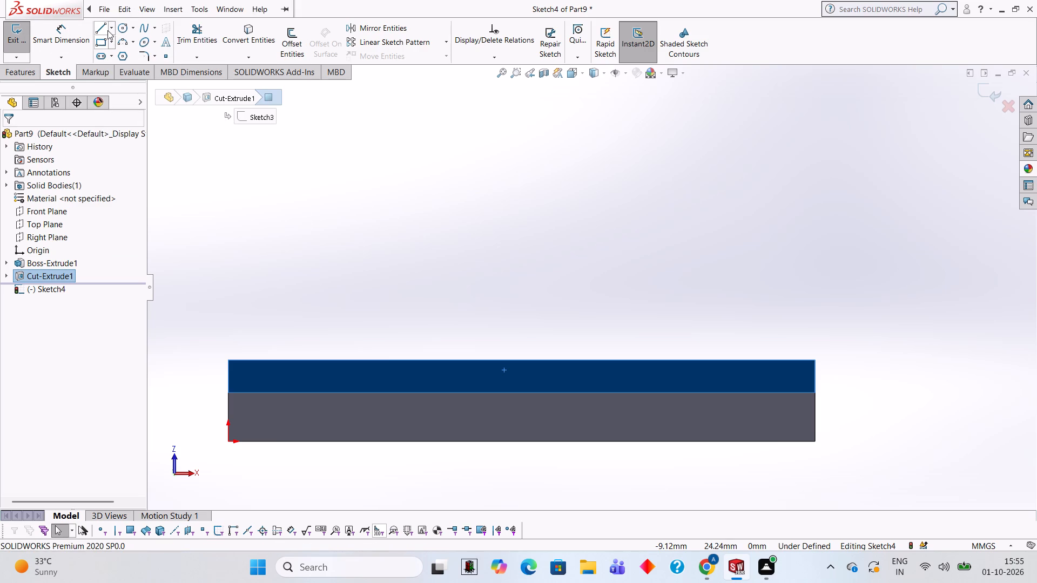
click(99, 25)
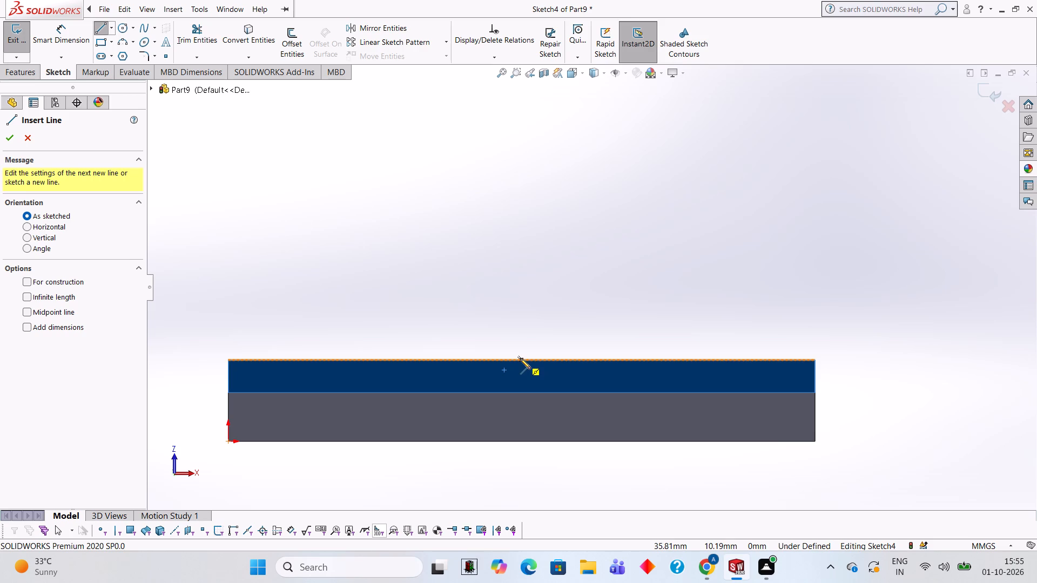
click(520, 358)
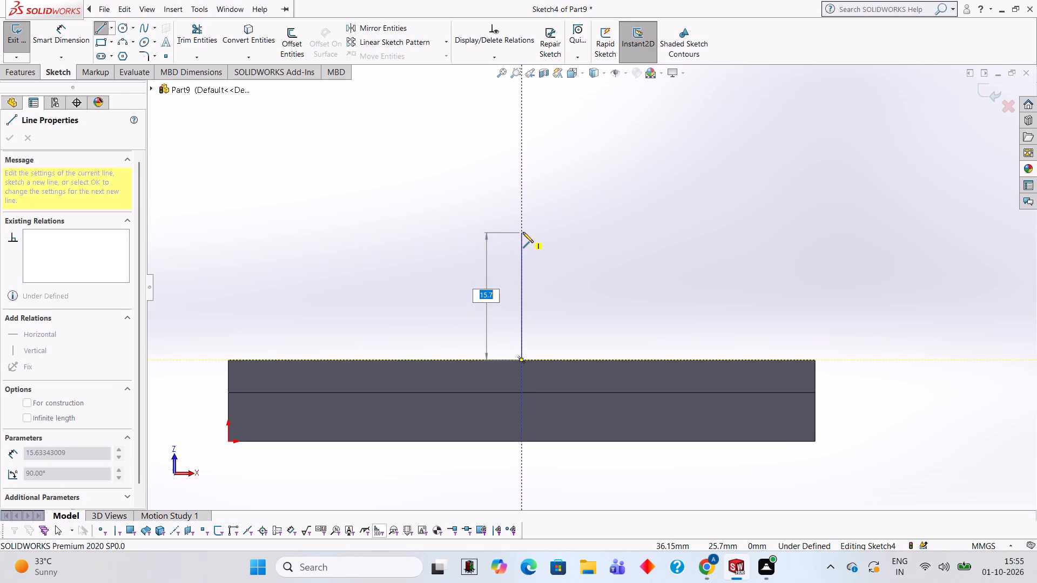
text(50)
key(Return)
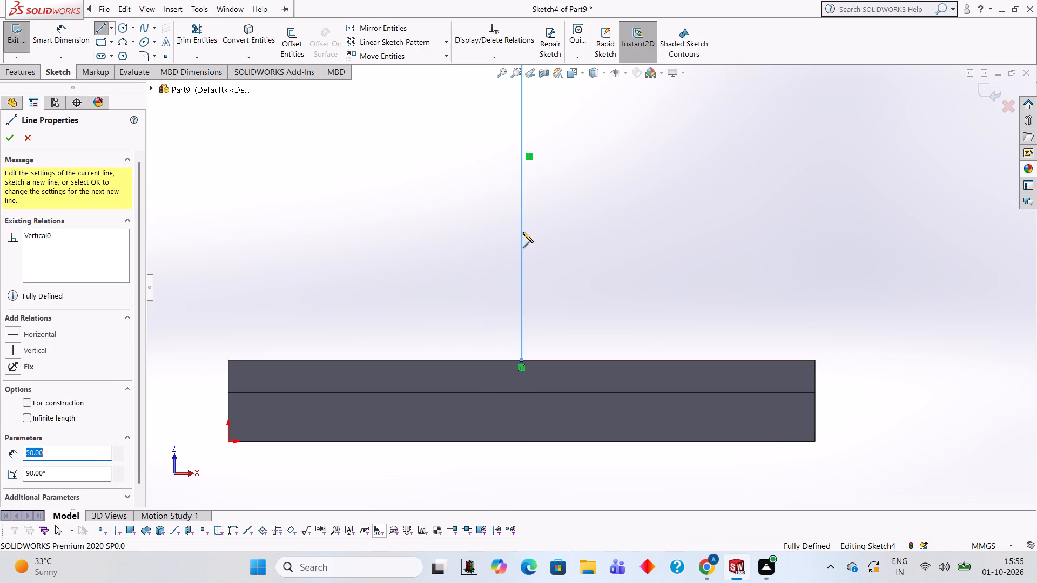
Draw a 30 mm diameter circle centred on the outer end of the 50 mm vertical line.
scroll(536, 213, up, 3)
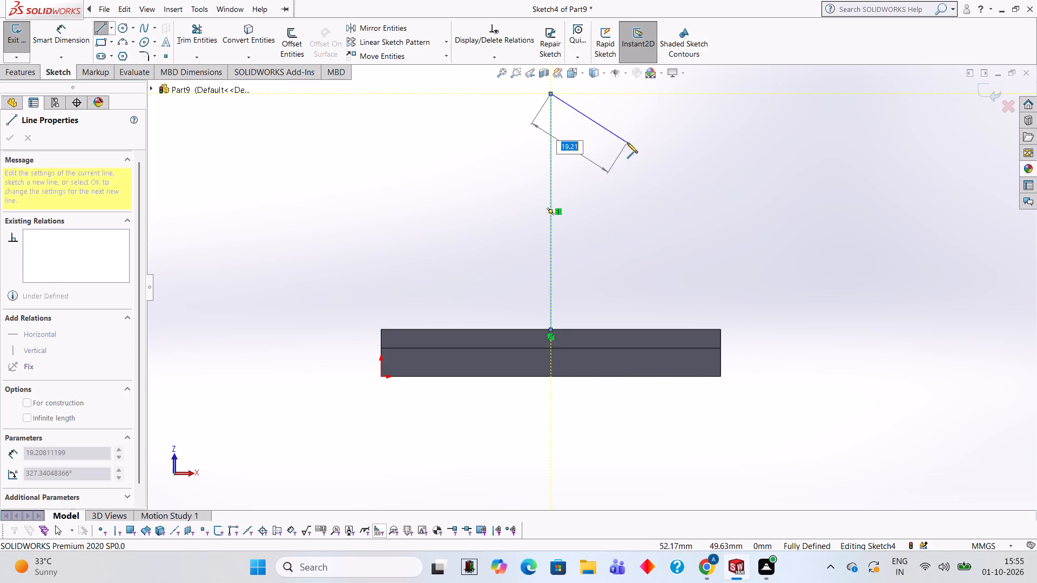
scroll(614, 136, up, 2)
scroll(612, 136, down, 2)
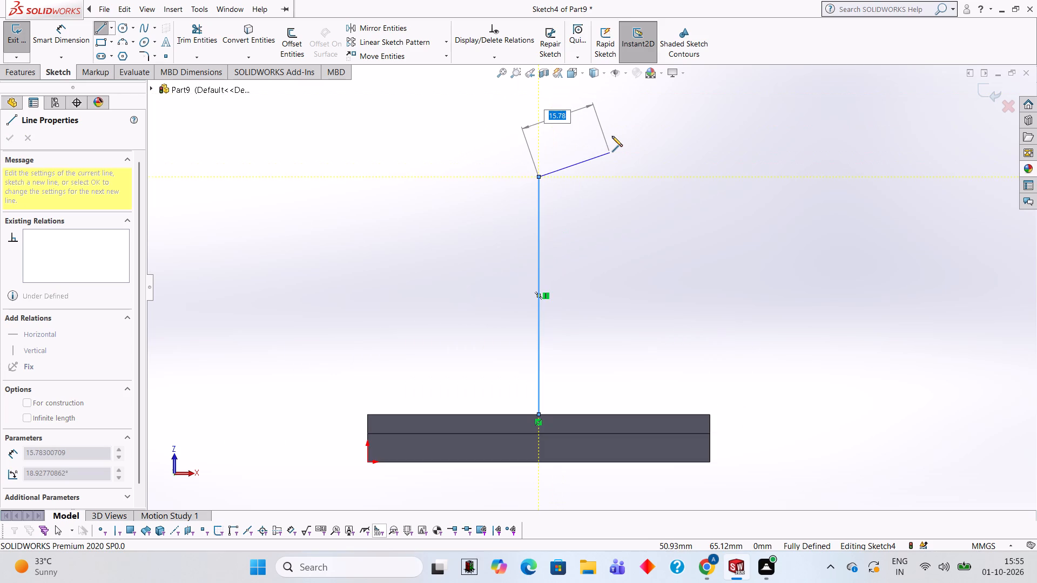
scroll(612, 136, down, 1)
scroll(612, 136, up, 1)
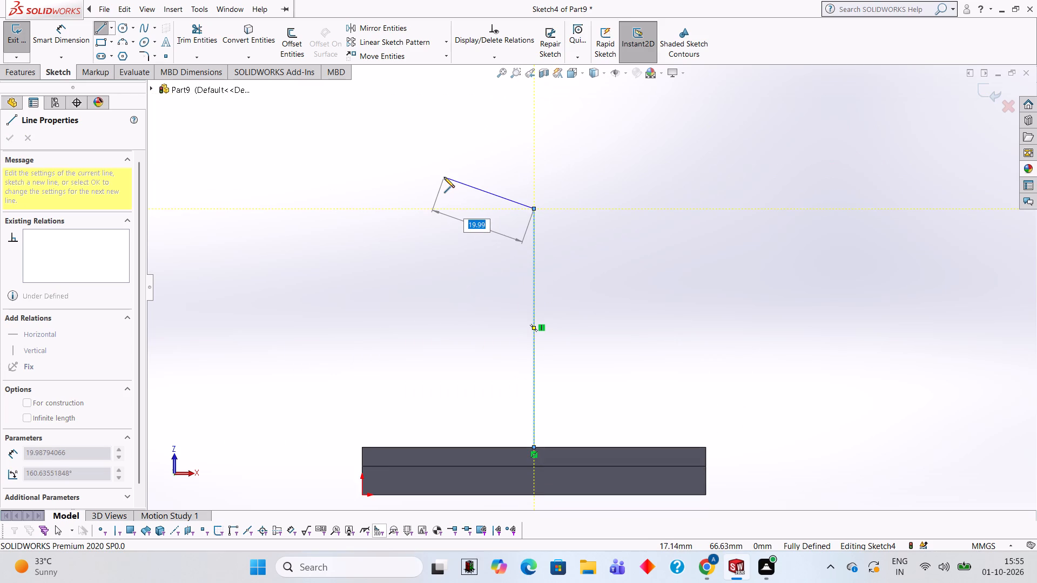
key(Escape)
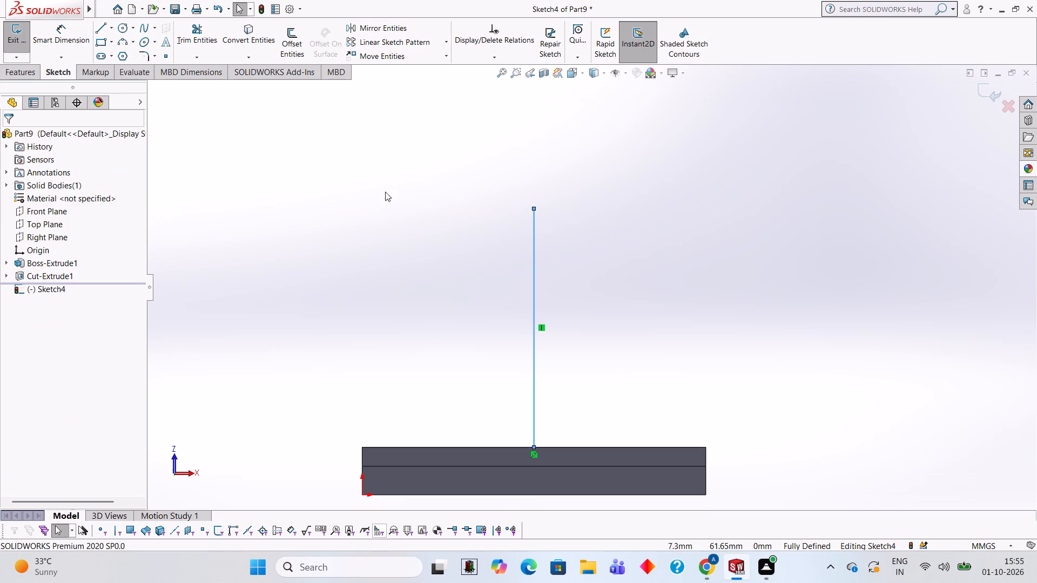
click(123, 31)
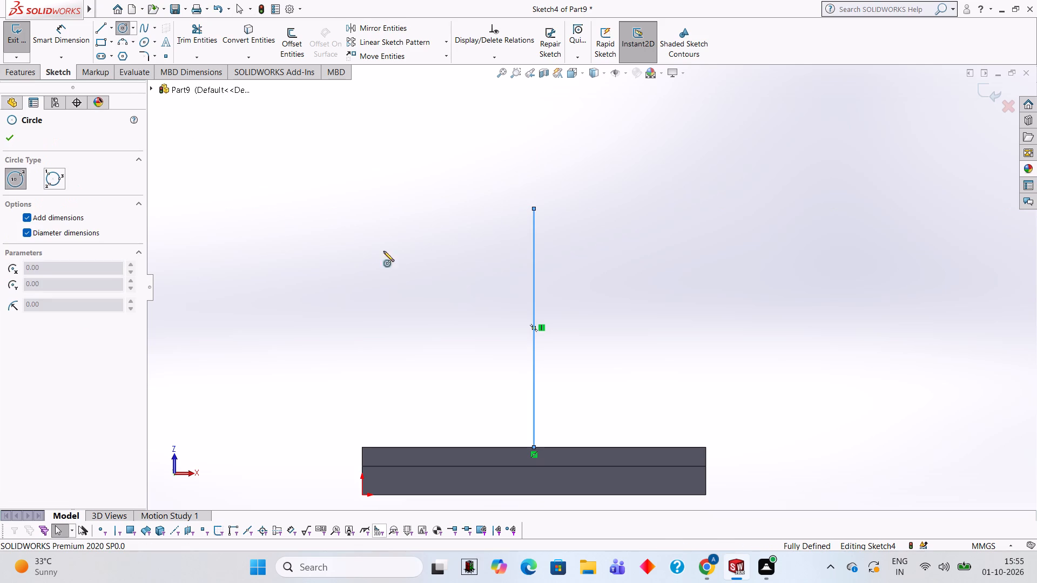
click(535, 208)
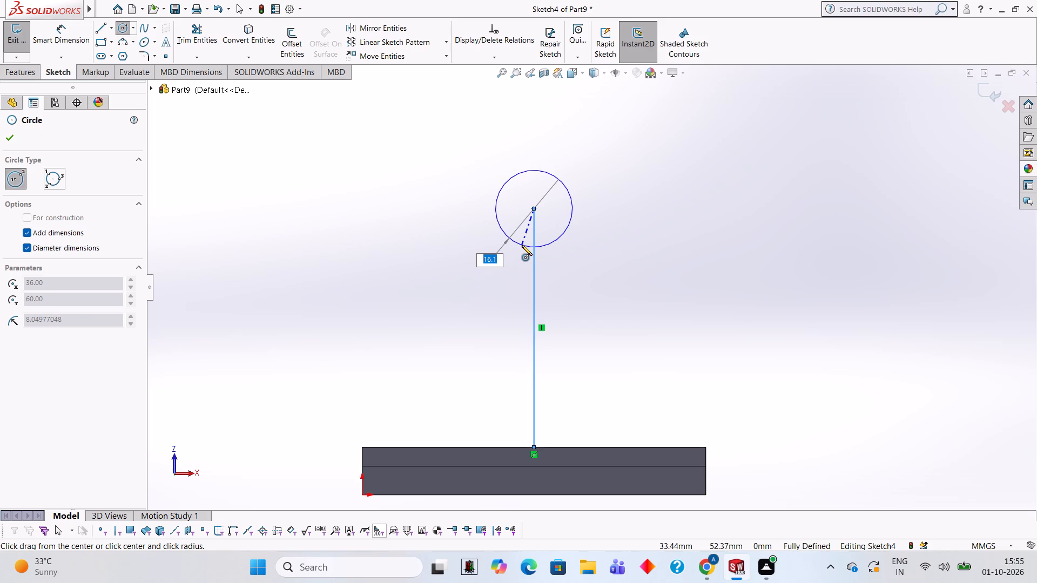
text(30)
key(Return)
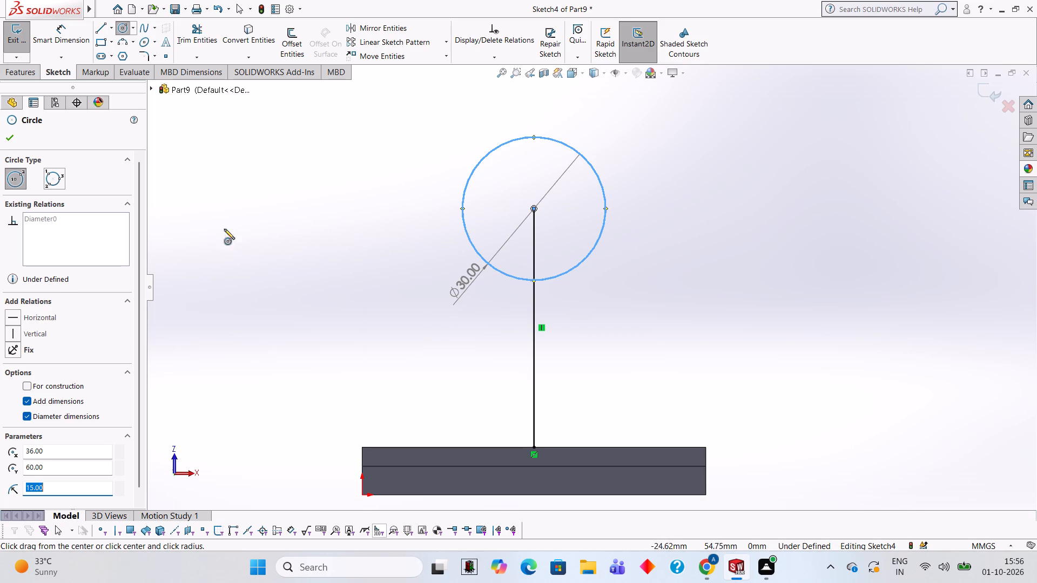
Draw vertical lines from both side quadrants of the circle down to the plate edge, continuing each along the edge to the plate's nearest corner.
click(103, 22)
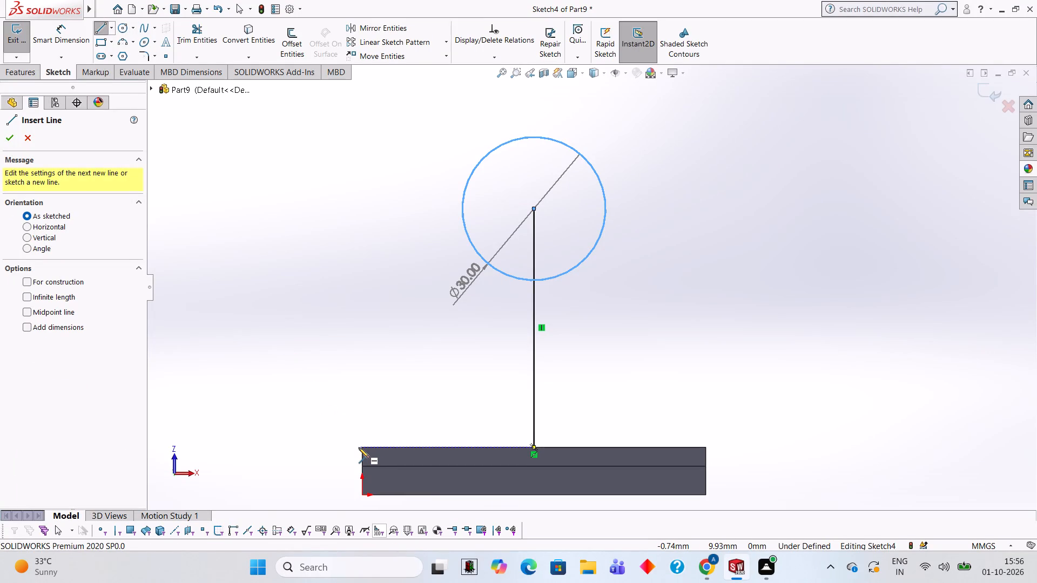
click(462, 209)
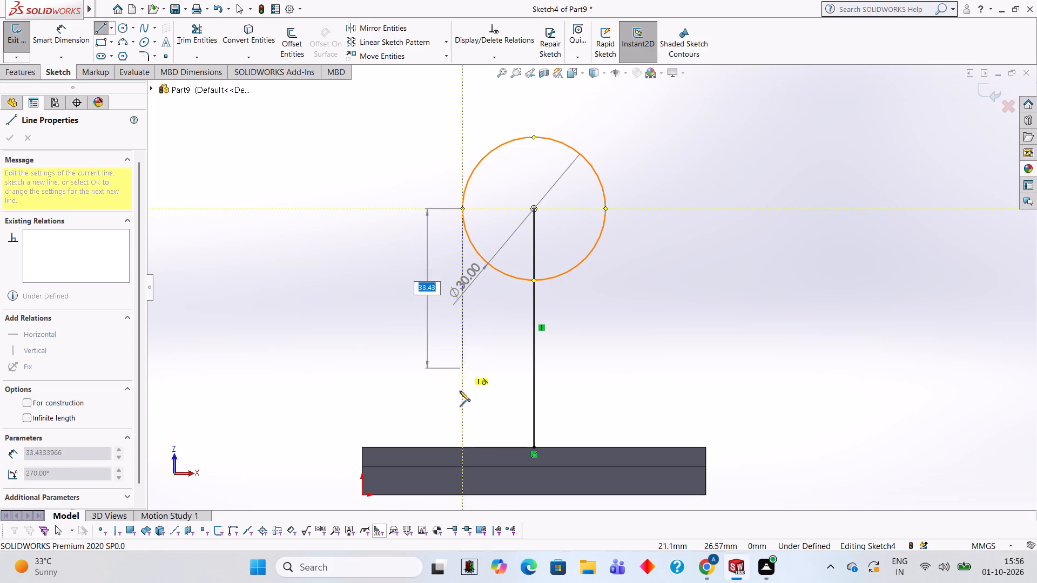
click(462, 445)
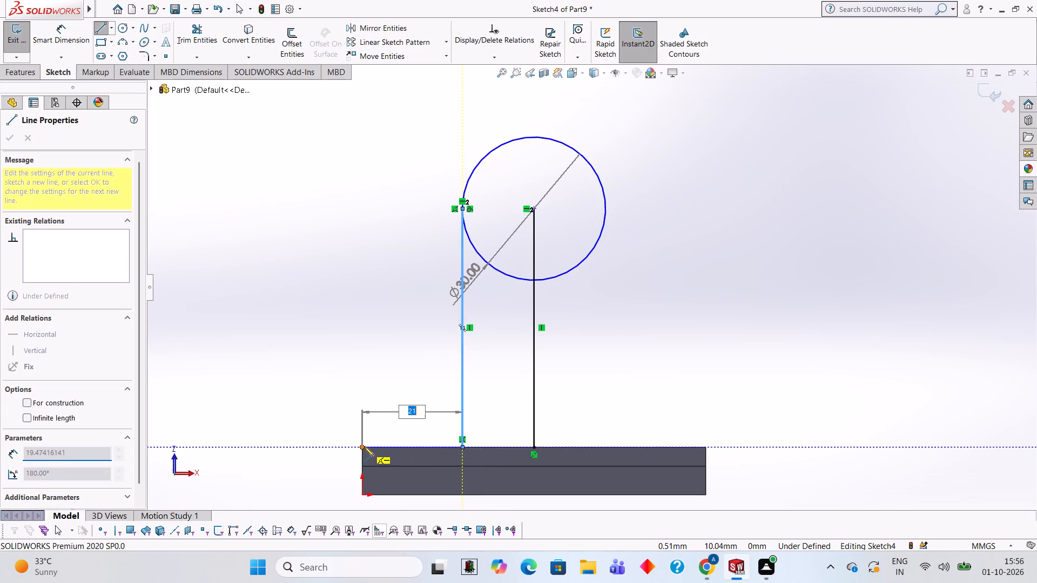
click(362, 446)
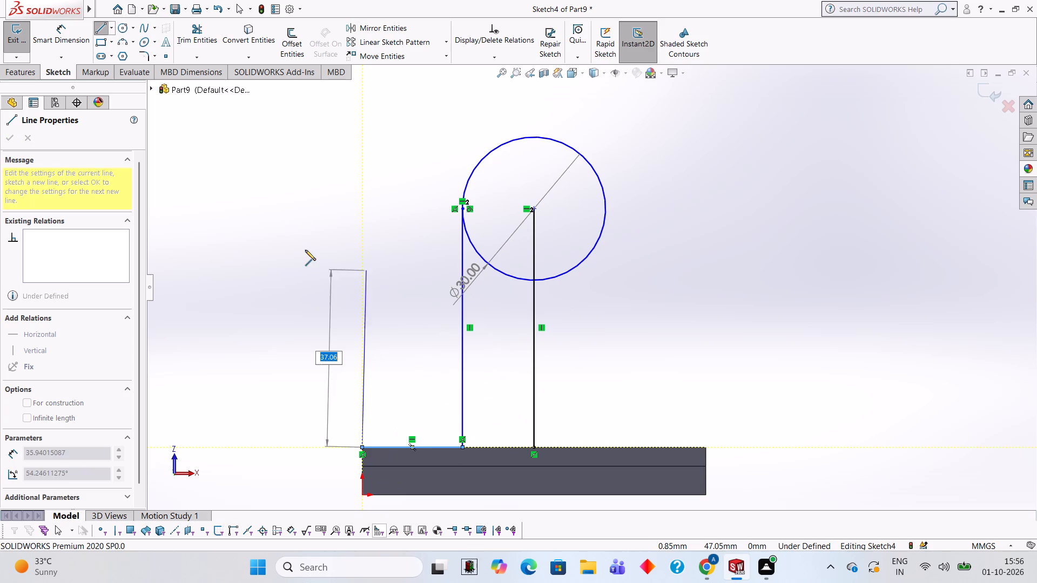
key(Escape)
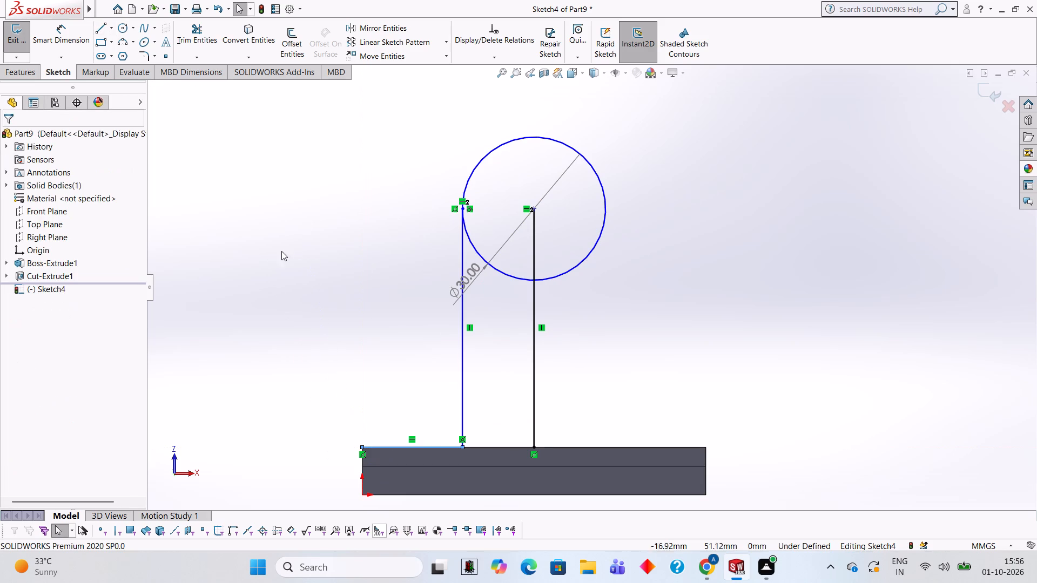
click(101, 29)
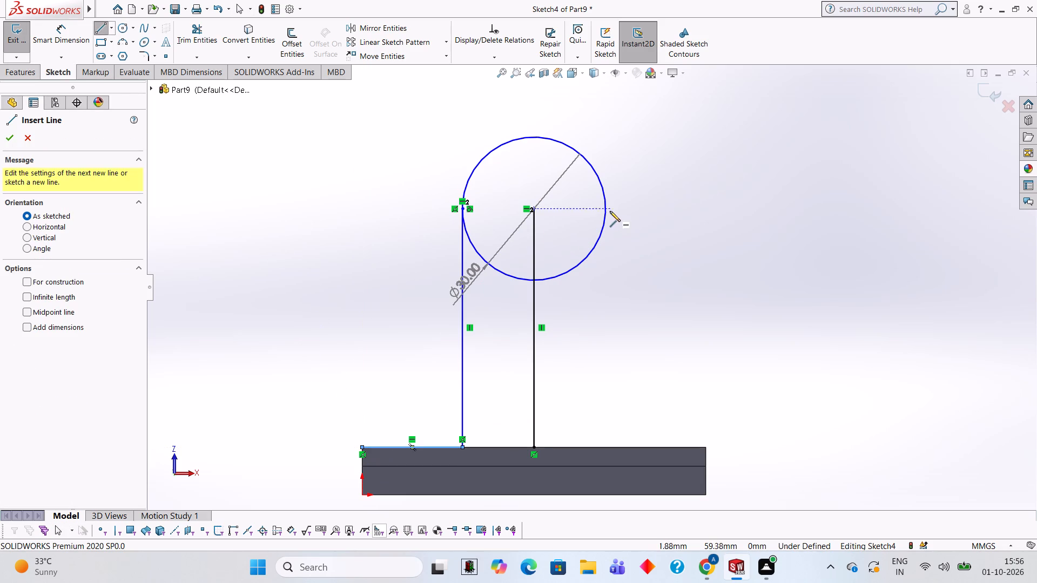
click(605, 208)
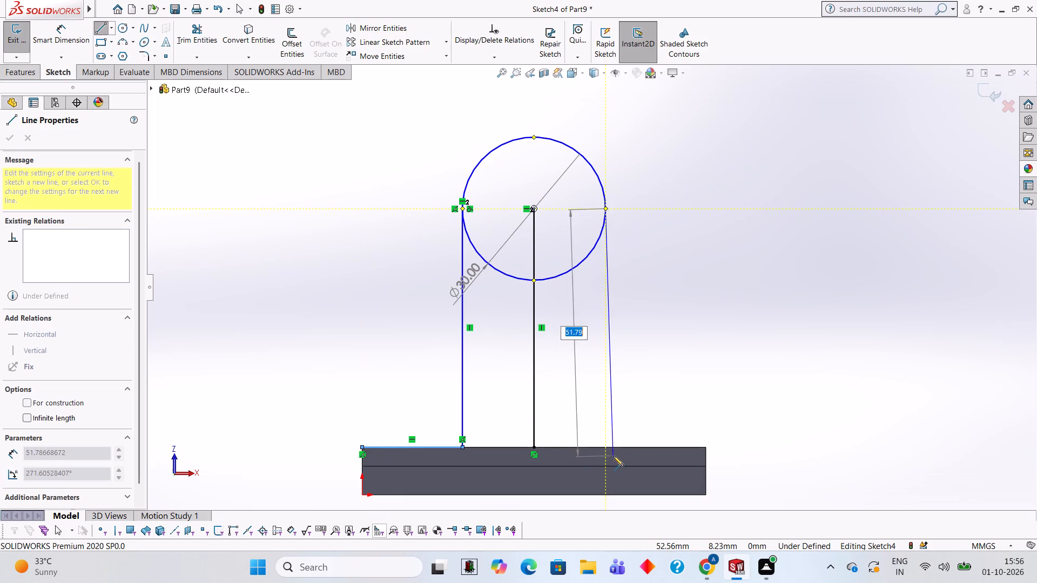
click(606, 446)
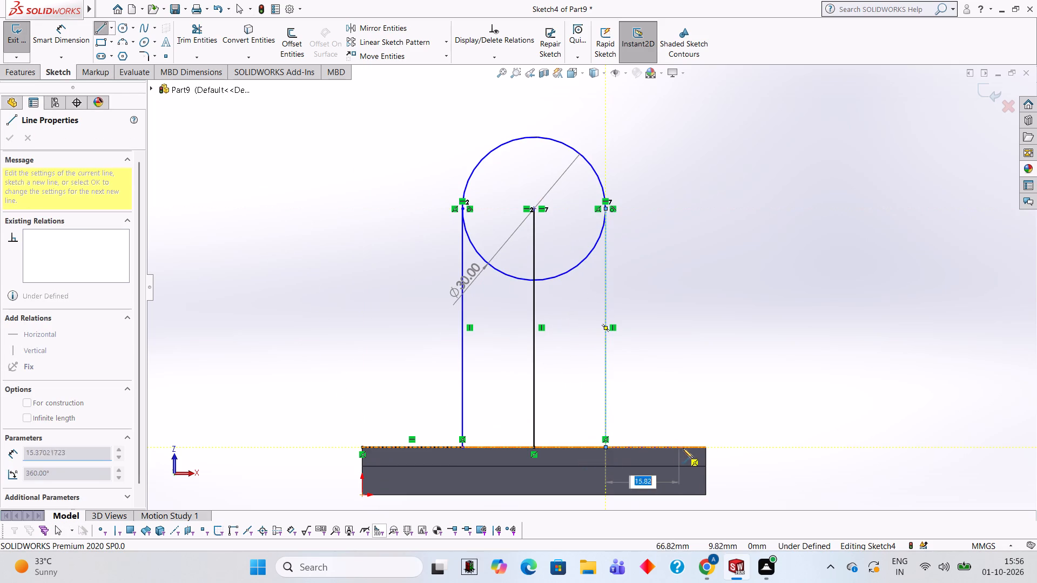
click(705, 445)
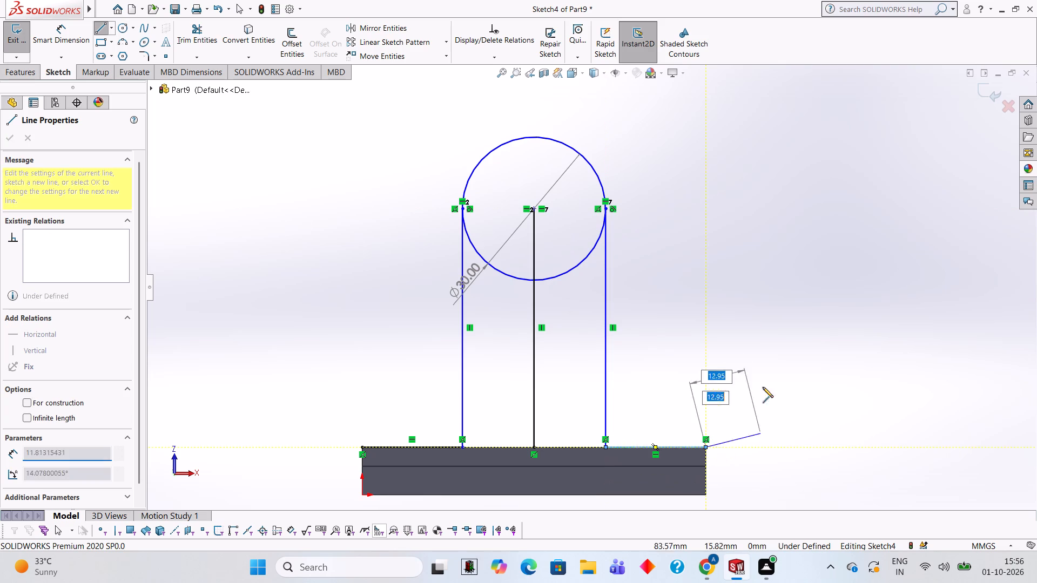
key(Escape)
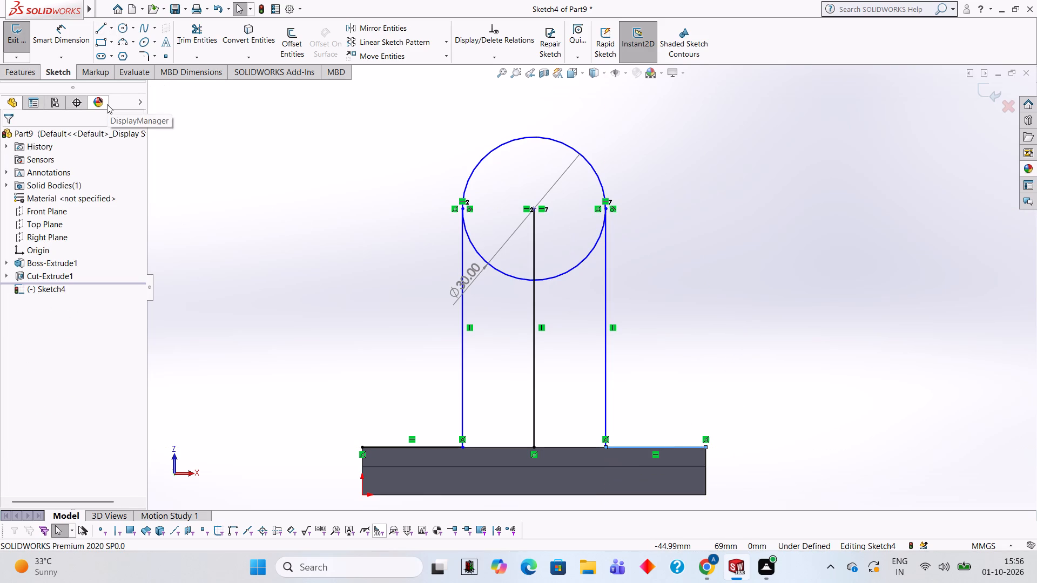
Add 15 mm sketch fillets at both corners where the vertical side lines meet the lines along the plate edge.
click(146, 59)
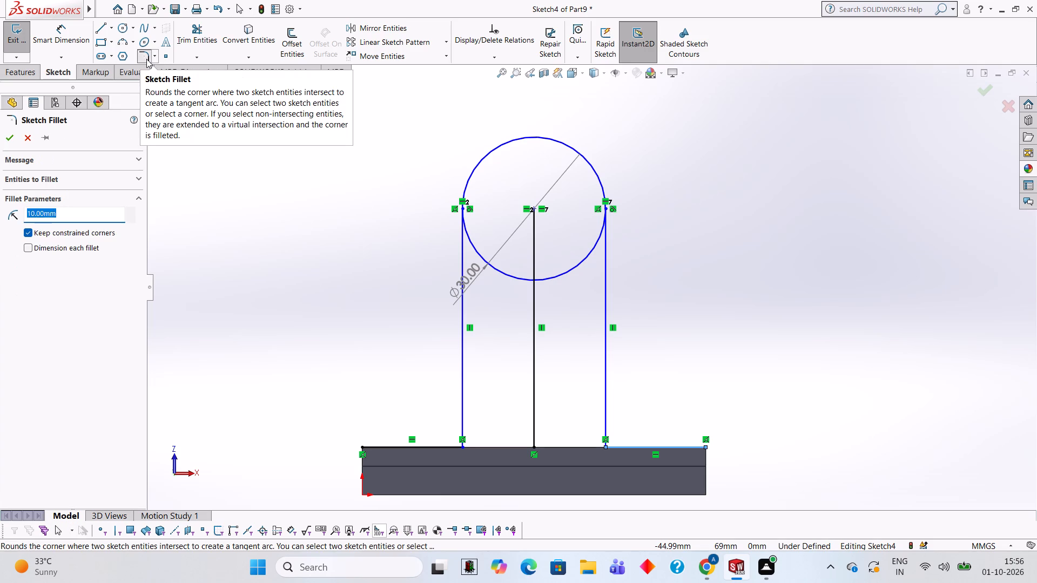
text(15)
key(Return)
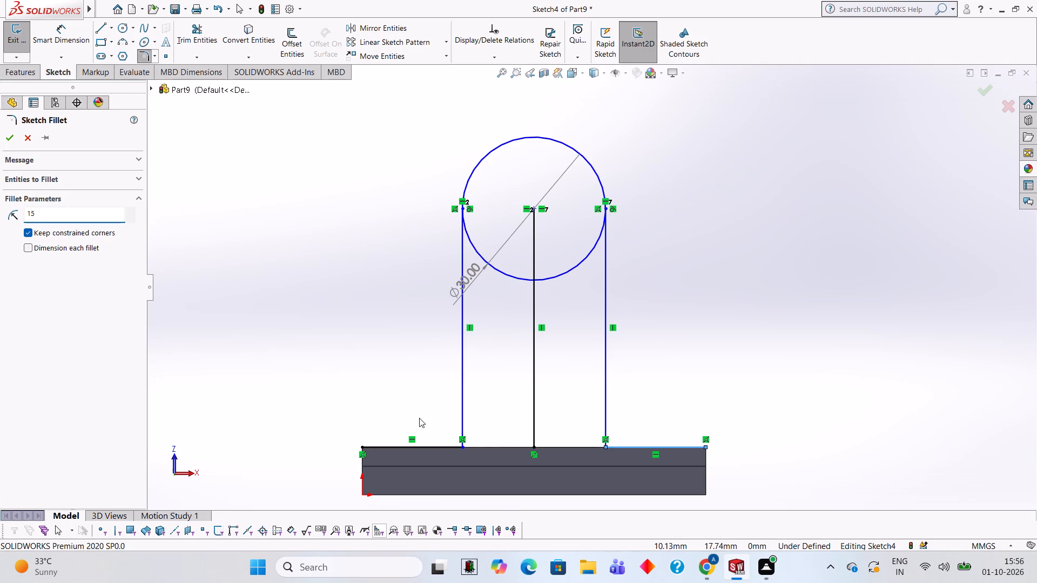
click(427, 446)
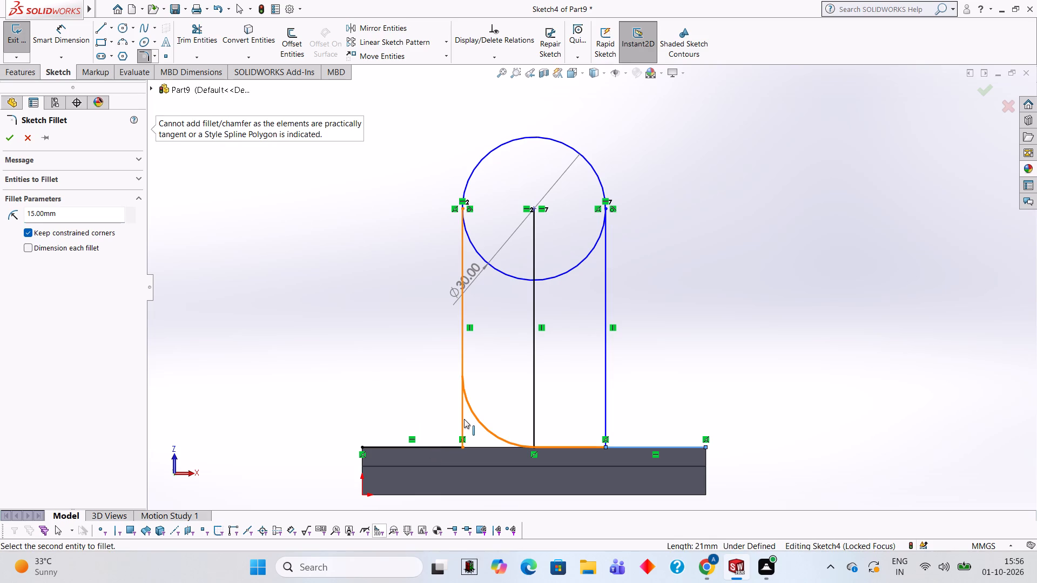
click(607, 410)
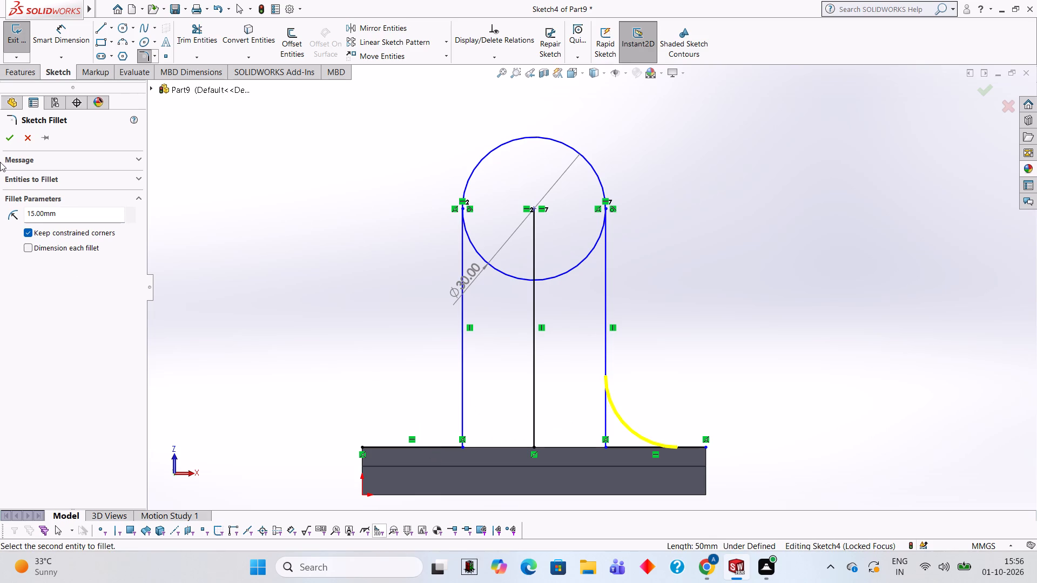
click(8, 143)
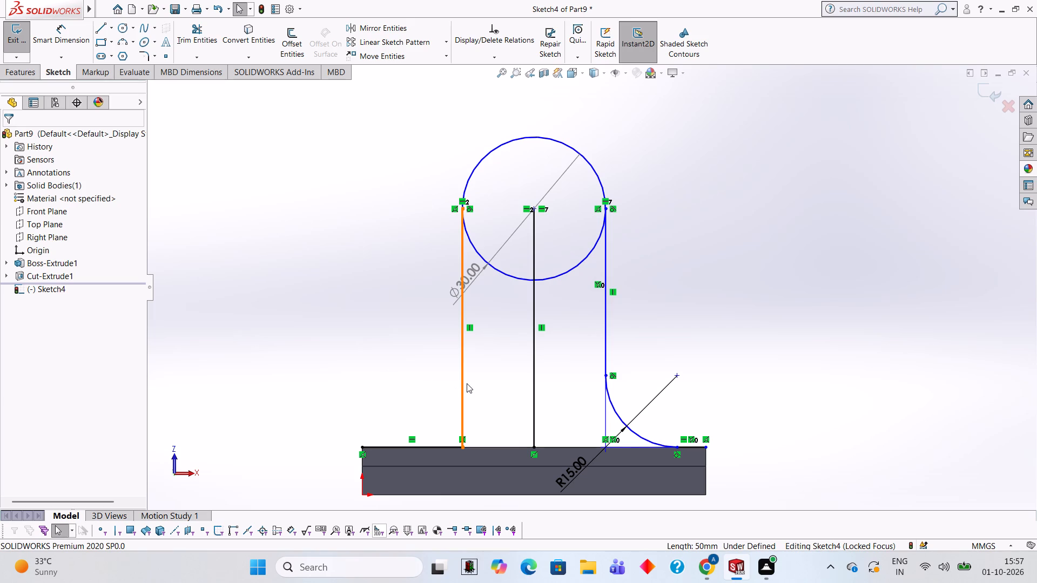
click(463, 382)
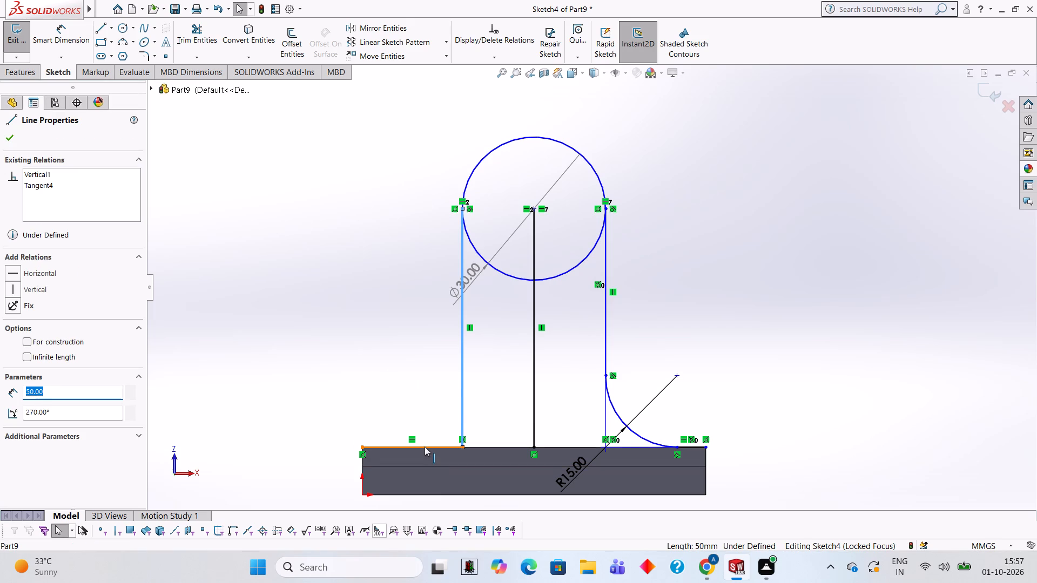
click(425, 446)
click(139, 55)
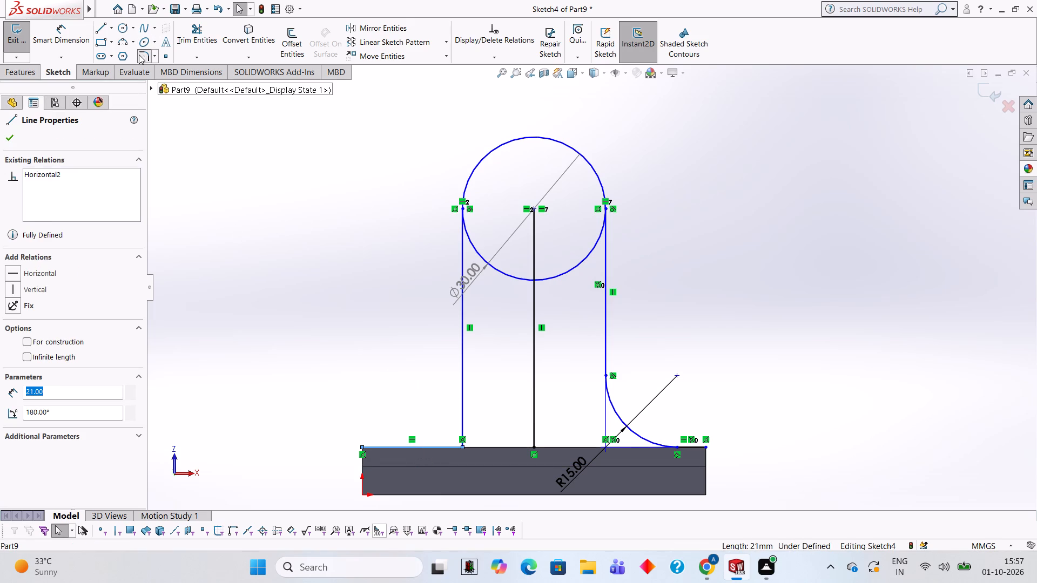
click(464, 373)
click(18, 136)
click(14, 136)
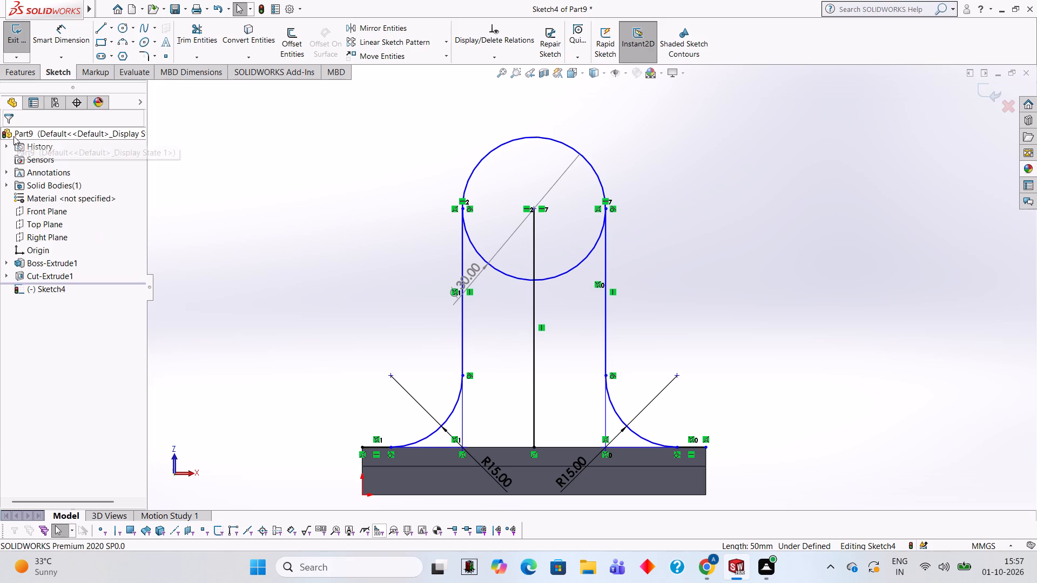
Trim away the plate-edge line remnants outside both fillets, the central vertical line and the lower half of the circle.
click(254, 295)
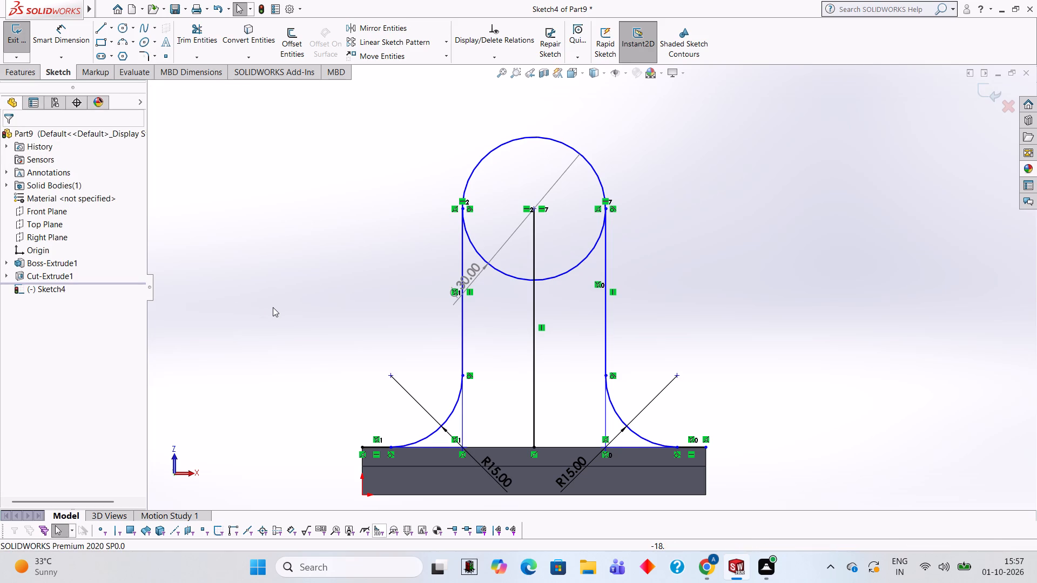
click(187, 49)
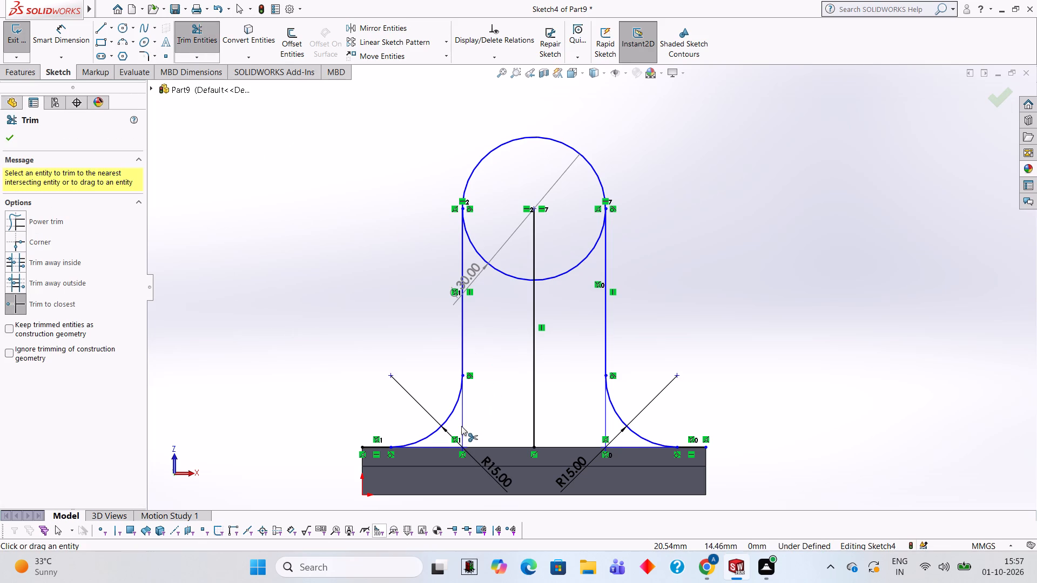
click(461, 426)
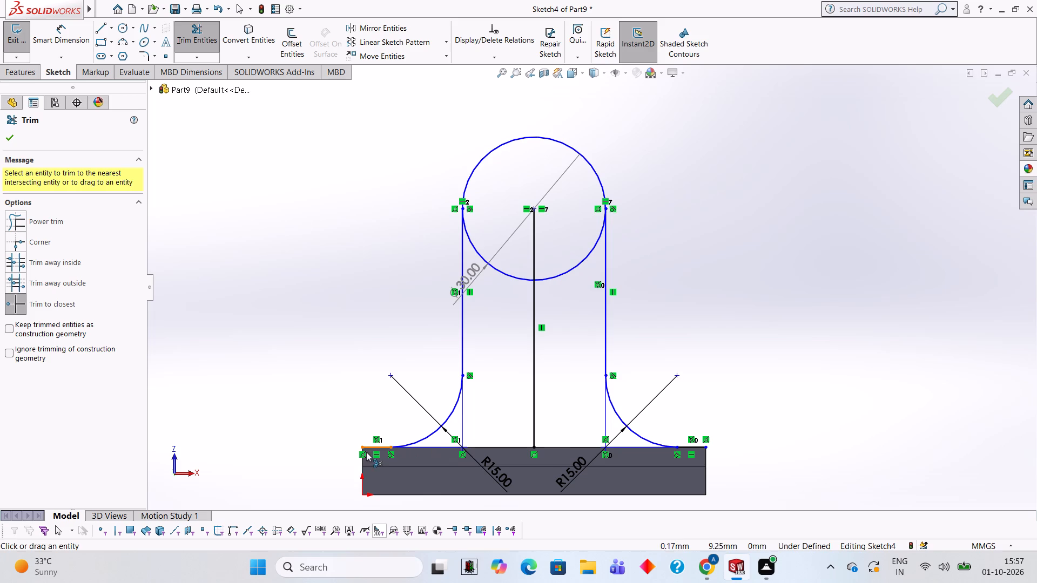
click(375, 447)
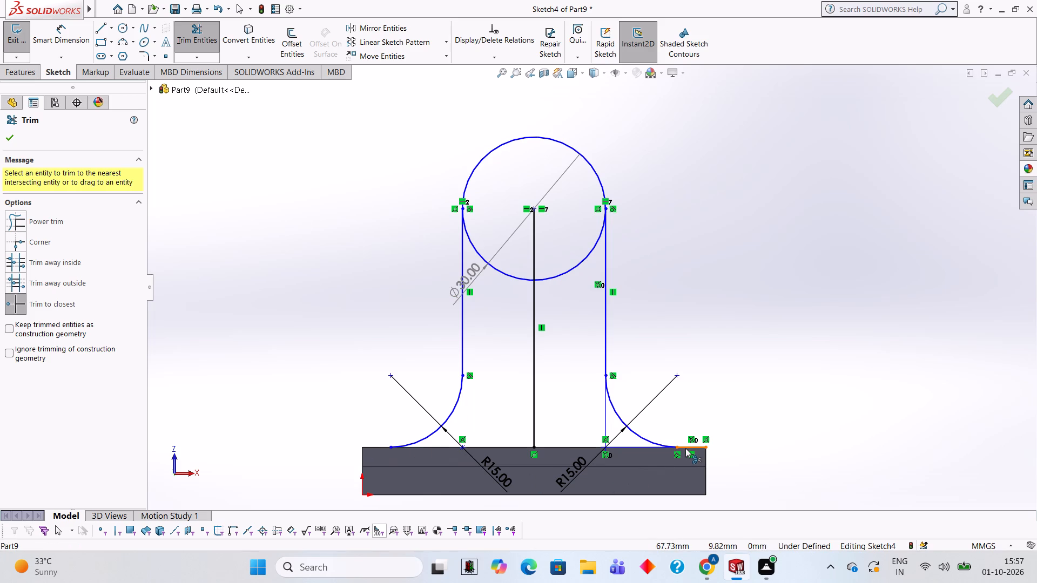
click(685, 448)
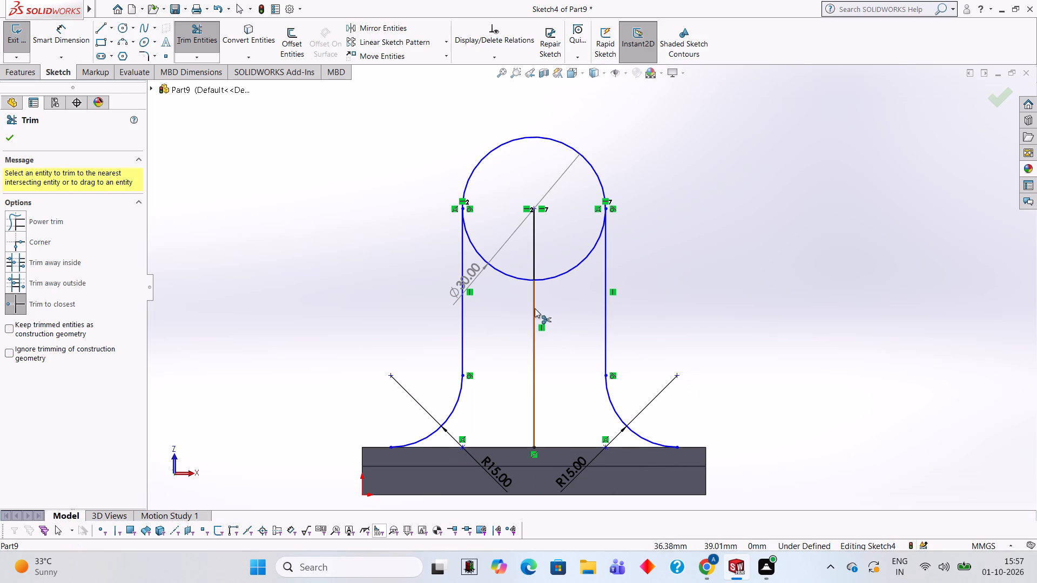
click(535, 308)
click(531, 263)
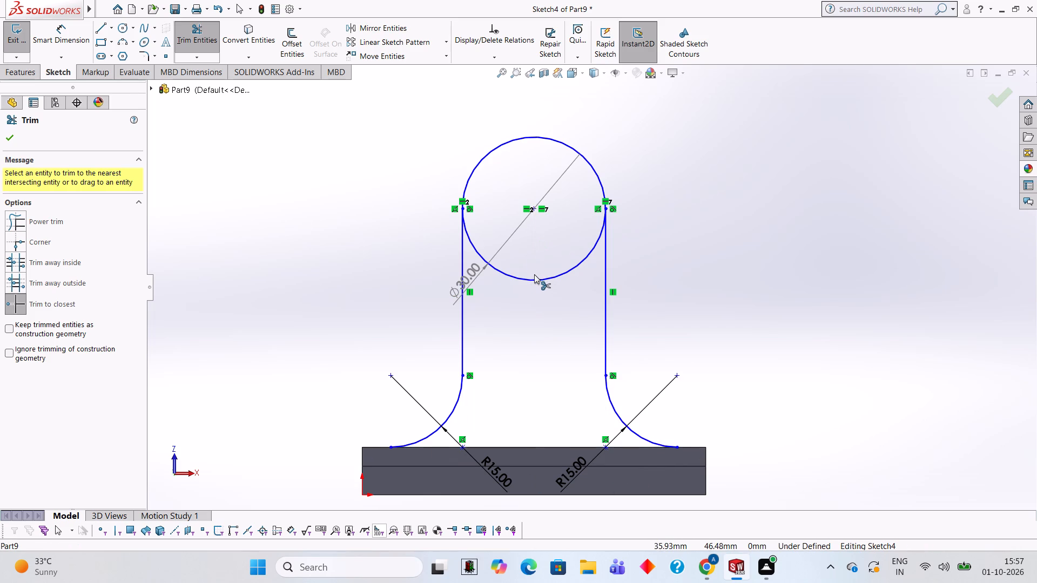
click(536, 280)
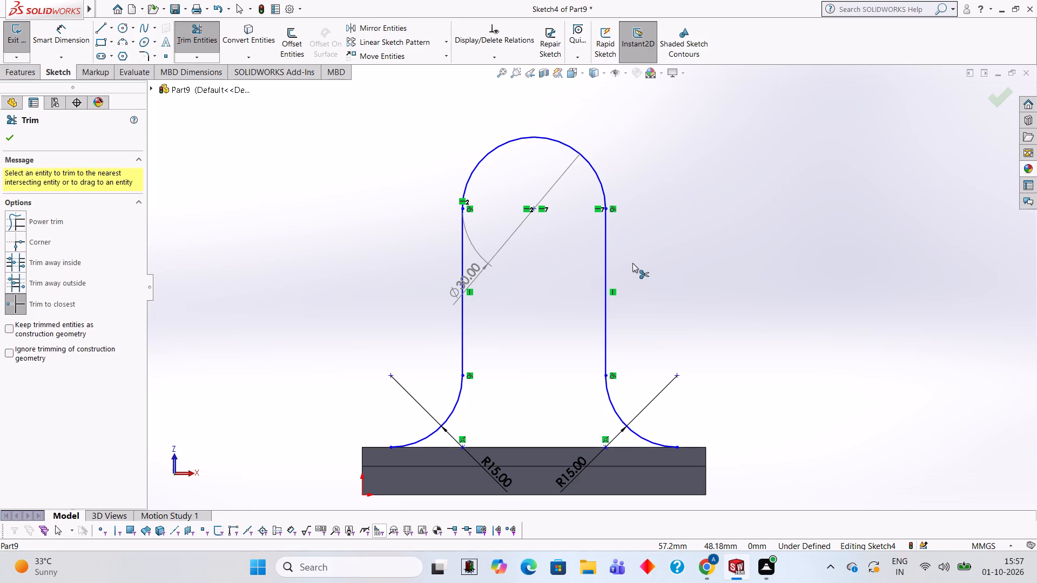
Compute 13 - 5 in Calculator and close it.
text(13-5)
key(Return)
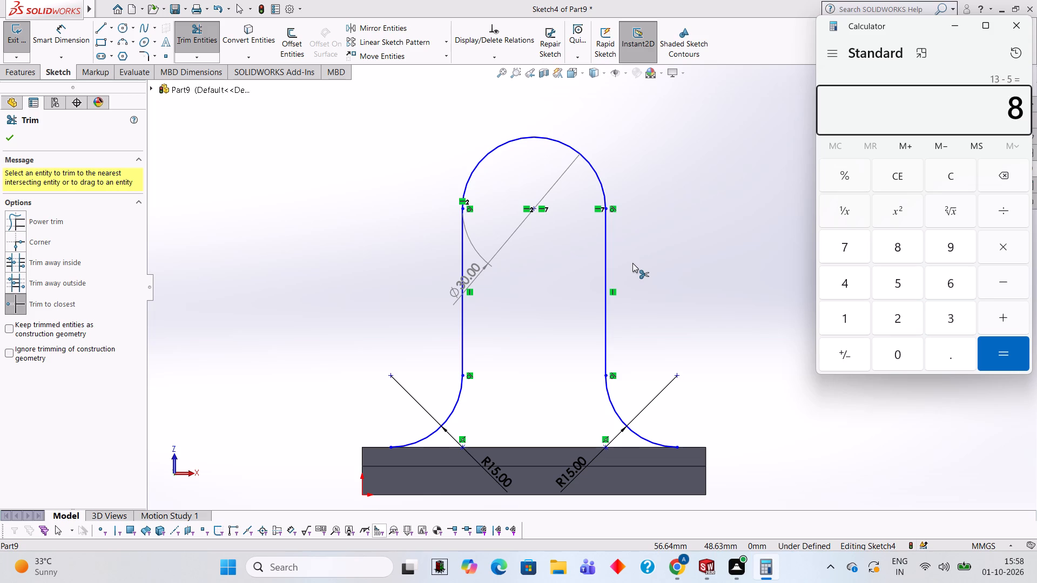
click(1031, 26)
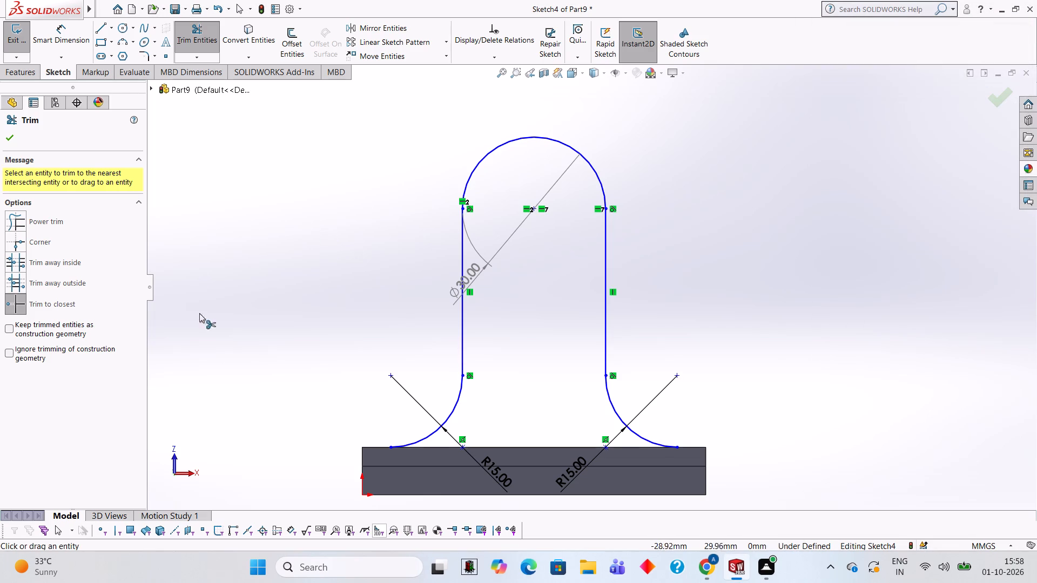
Close the upright profile with a 60 mm horizontal line between the lower ends of the two fillet arcs.
click(101, 29)
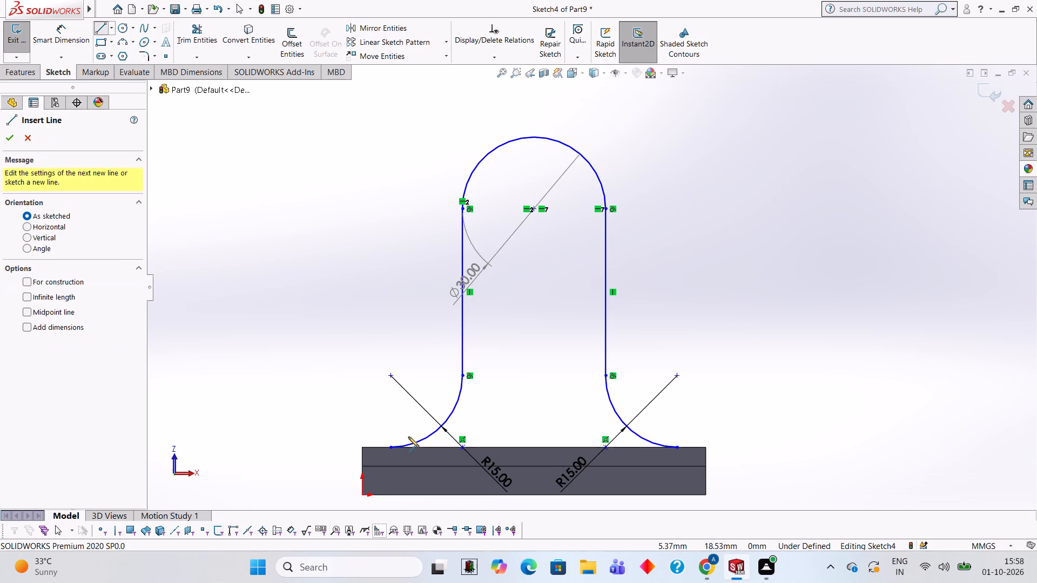
click(390, 449)
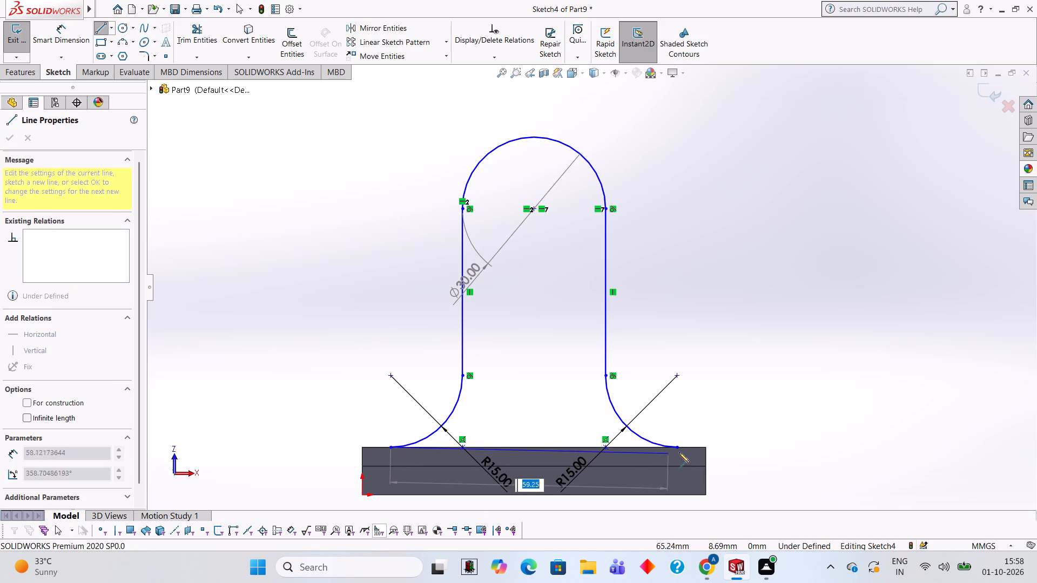
click(676, 445)
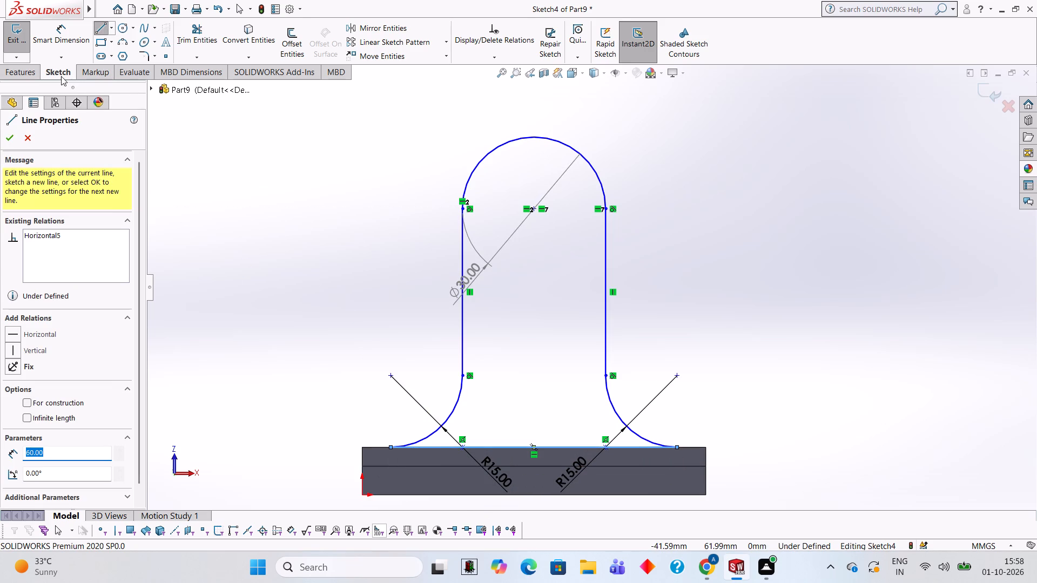
Extrude the closed round-topped profile 8 mm blind in the reversed direction, merged with the stepped plate.
click(39, 72)
click(38, 50)
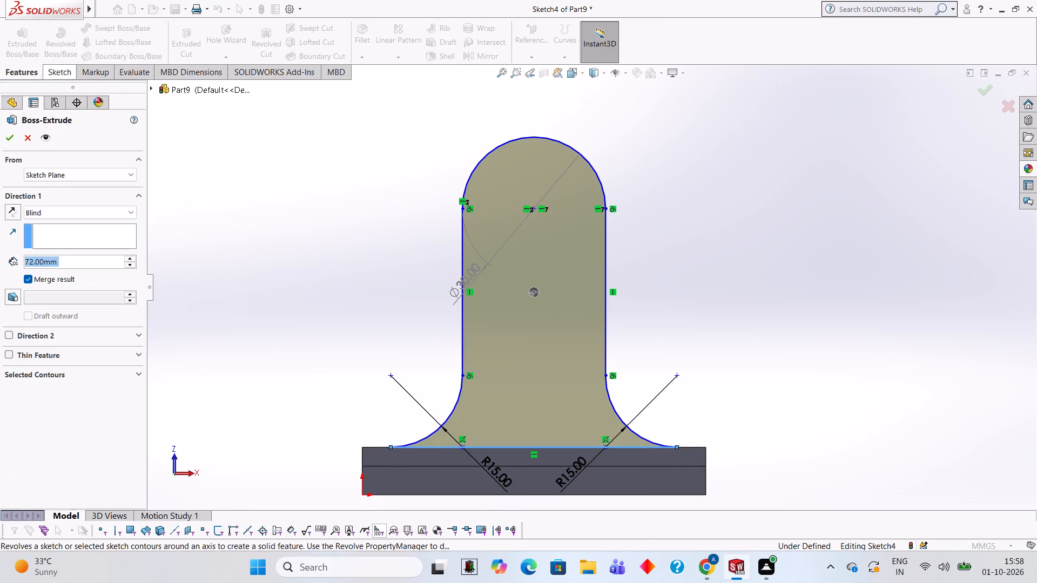
middle_drag(319, 213, 361, 323)
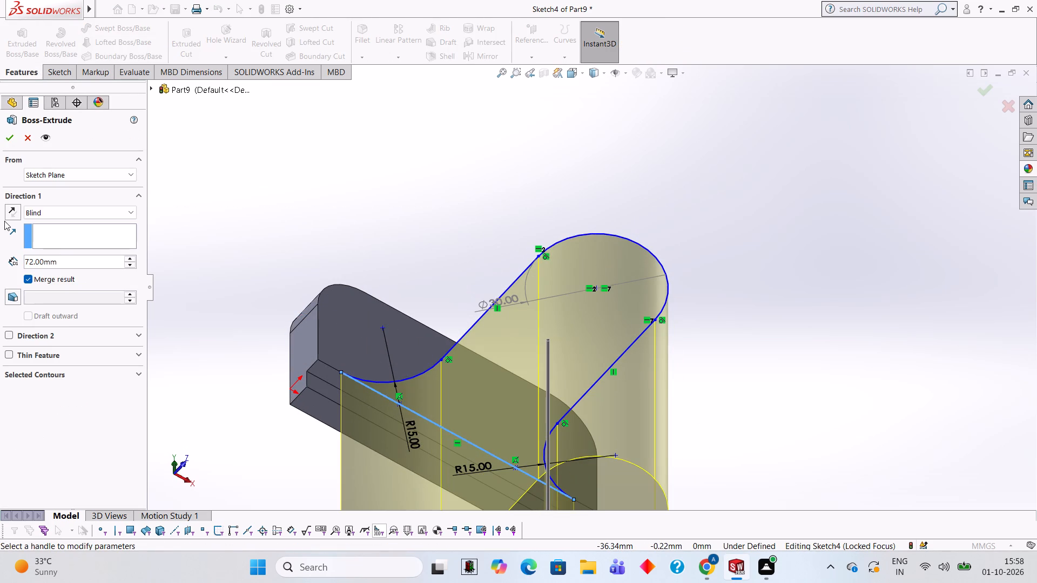
click(6, 216)
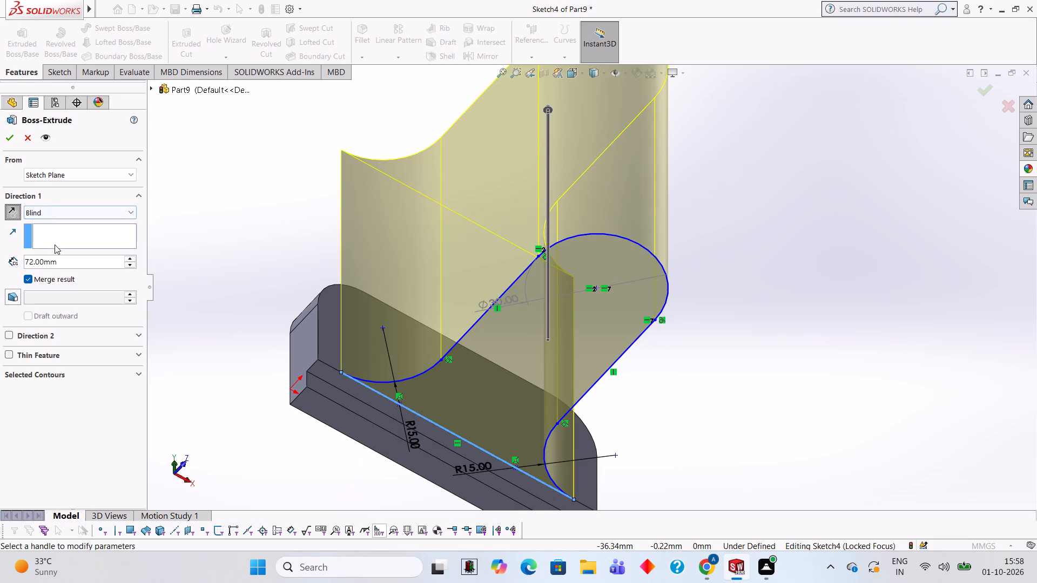
click(80, 262)
key(BackSpace)
key(BackSpace)
key(BackSpace)
key(BackSpace)
key(BackSpace)
key(BackSpace)
key(BackSpace)
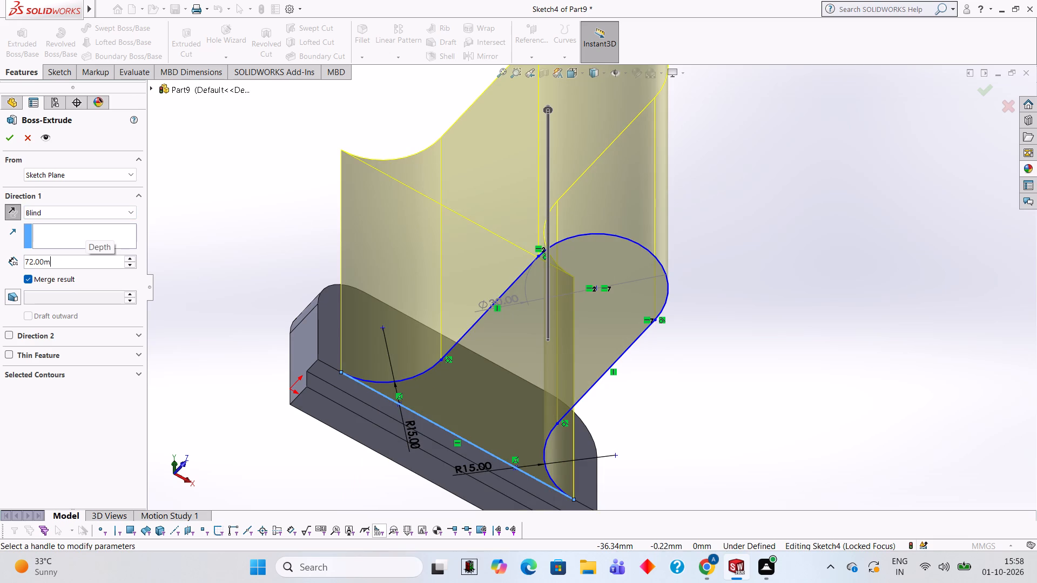
key(BackSpace)
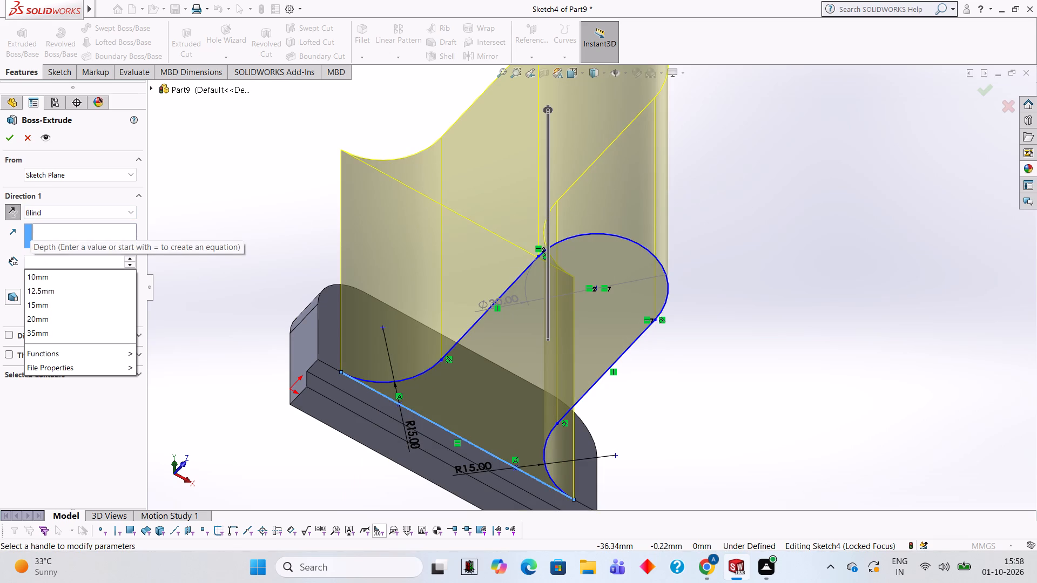
key(8)
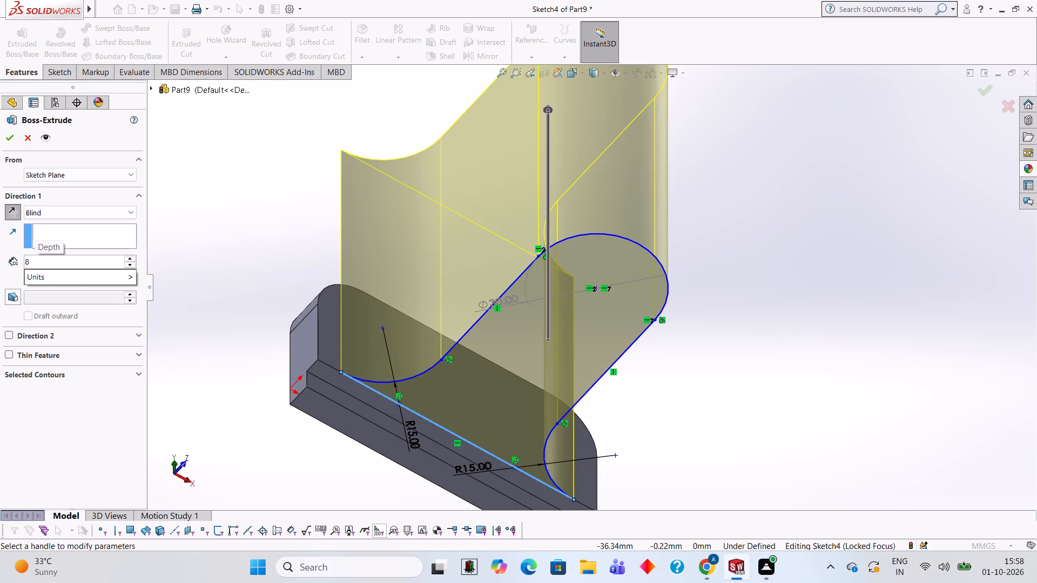
key(Return)
middle_drag(313, 241, 344, 310)
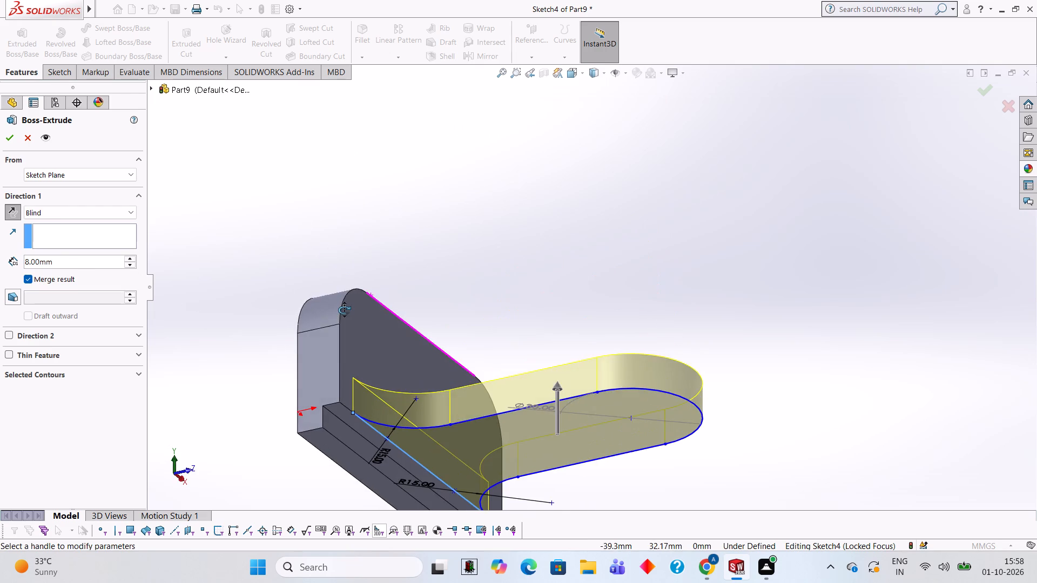
middle_drag(344, 310, 348, 375)
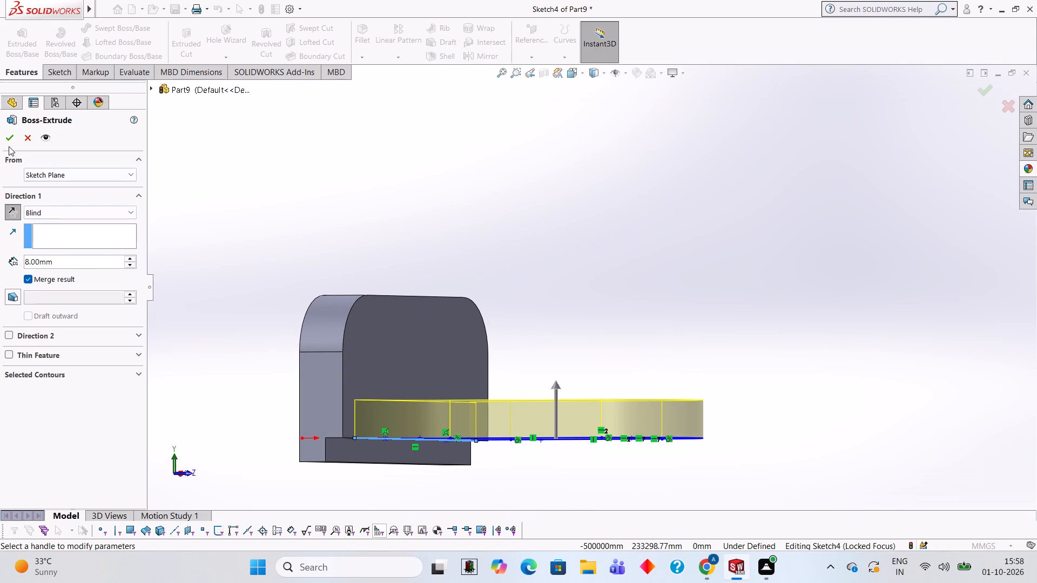
click(9, 145)
click(243, 216)
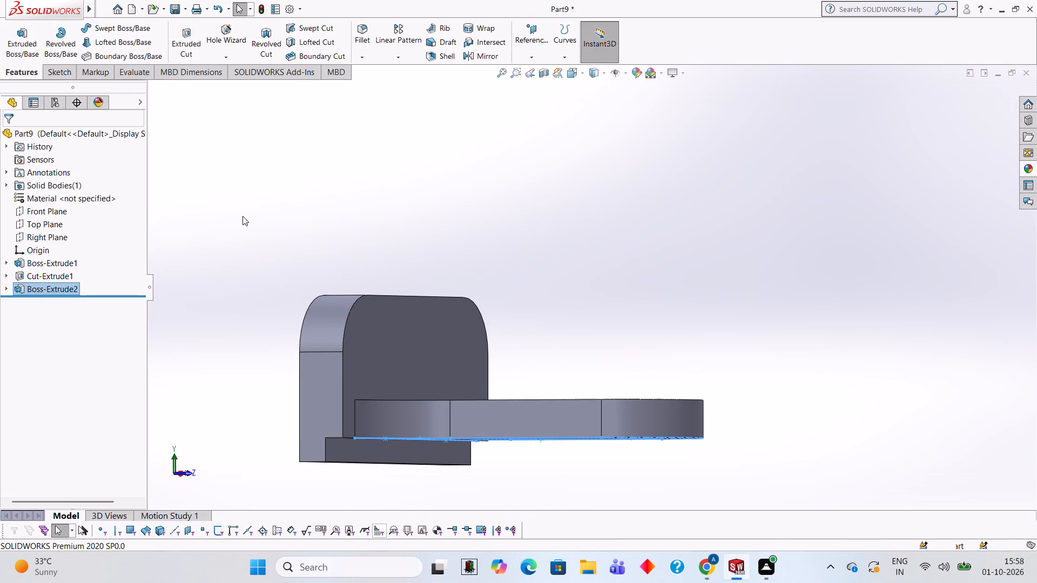
Sketch a 30 mm diameter circle on the arm's flat underside face, concentric with its rounded end.
scroll(392, 265, up, 2)
middle_drag(446, 288, 394, 219)
middle_drag(403, 308, 385, 254)
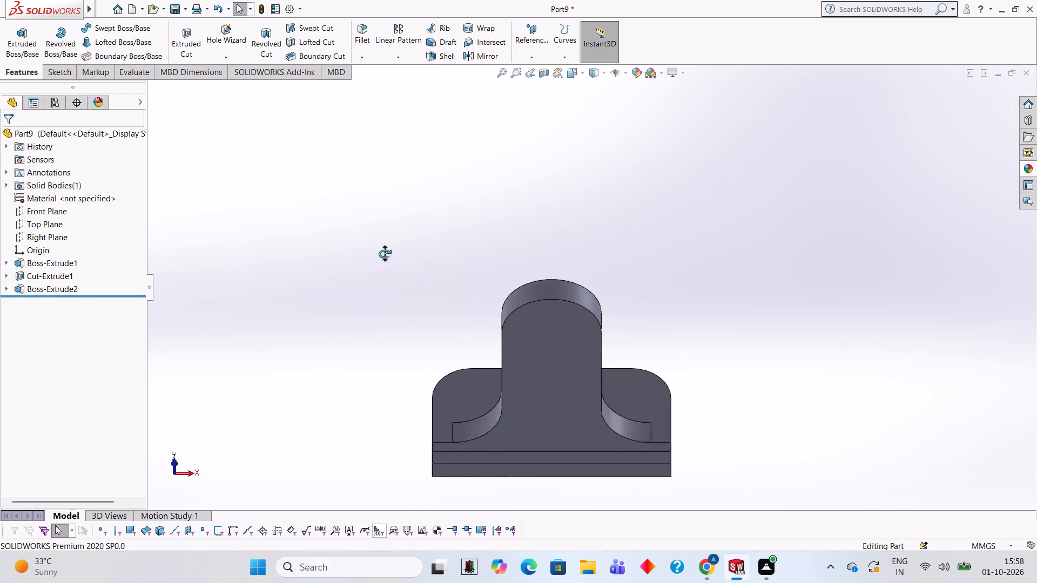
middle_drag(385, 254, 397, 253)
middle_drag(442, 375, 430, 327)
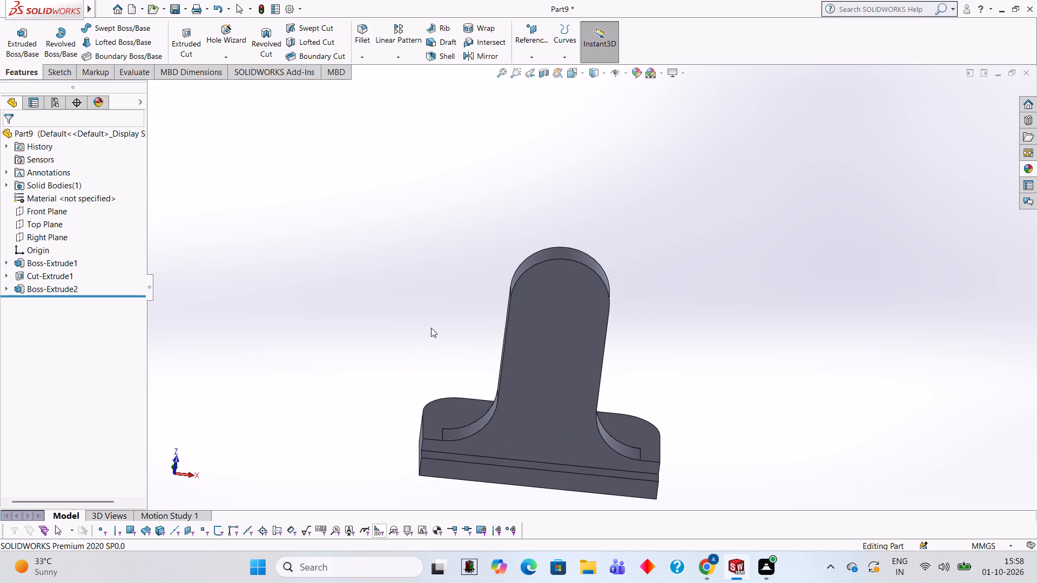
click(557, 336)
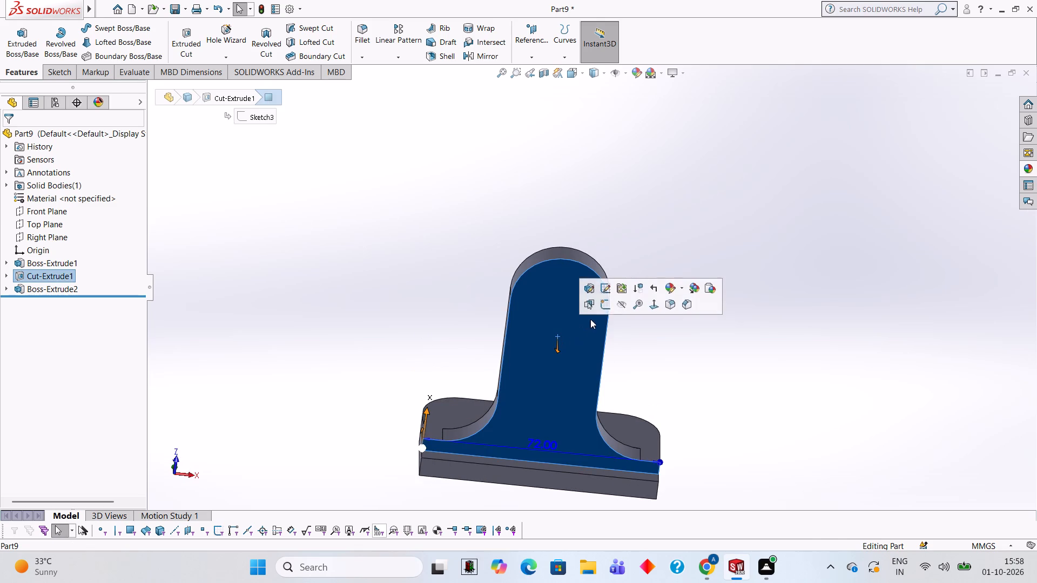
click(611, 306)
key(ctrl+8)
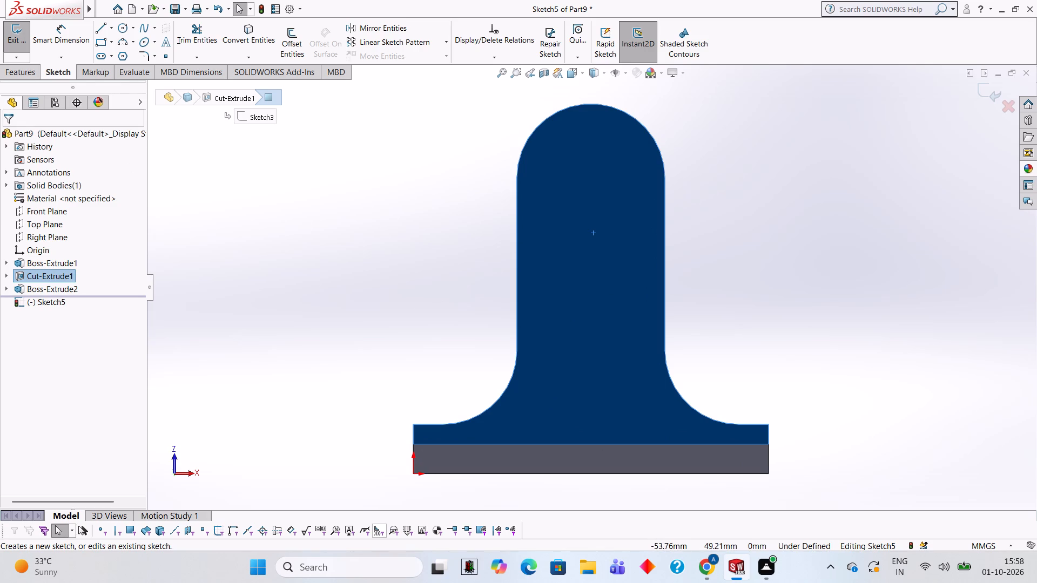
click(121, 24)
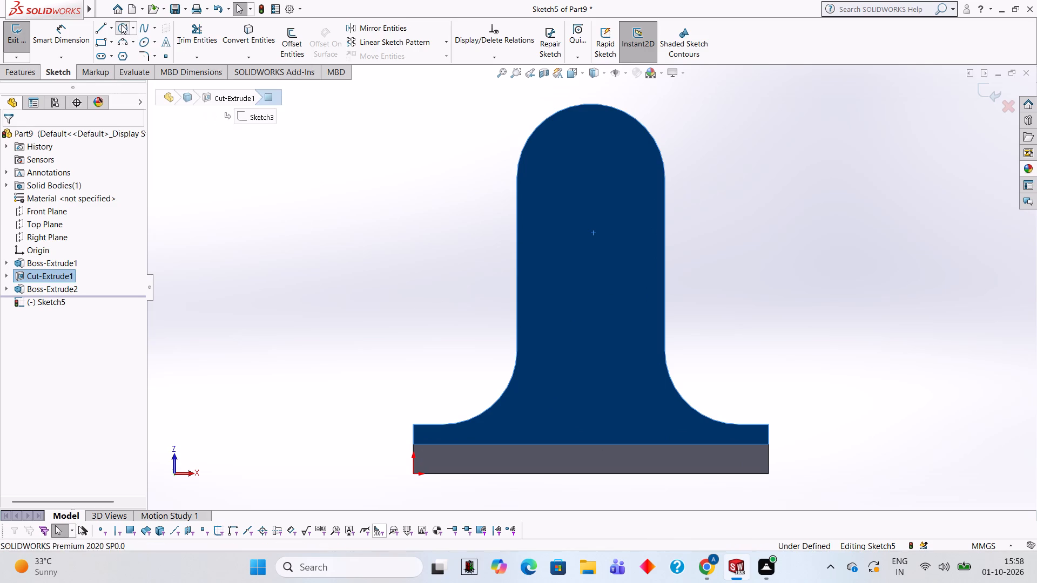
click(591, 179)
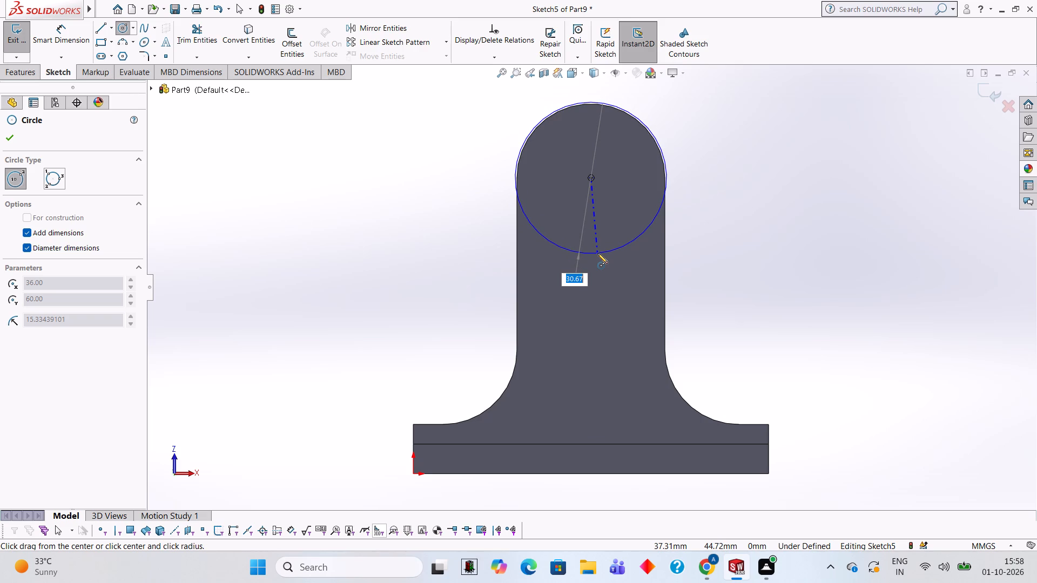
text(30)
key(Return)
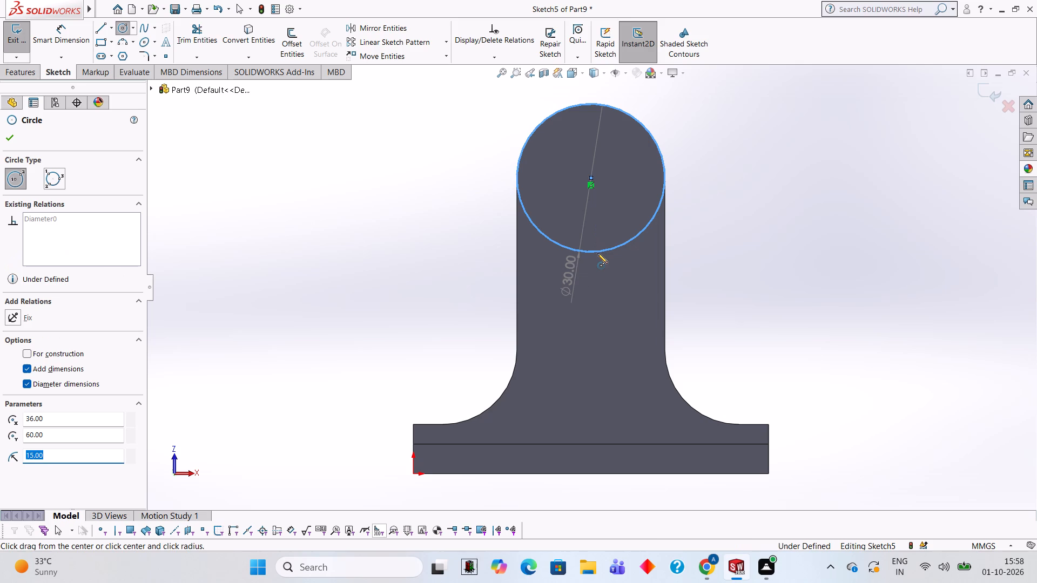
Extrude the 30 mm circle 5 mm blind away from the arm's underside, merged with the body.
click(24, 76)
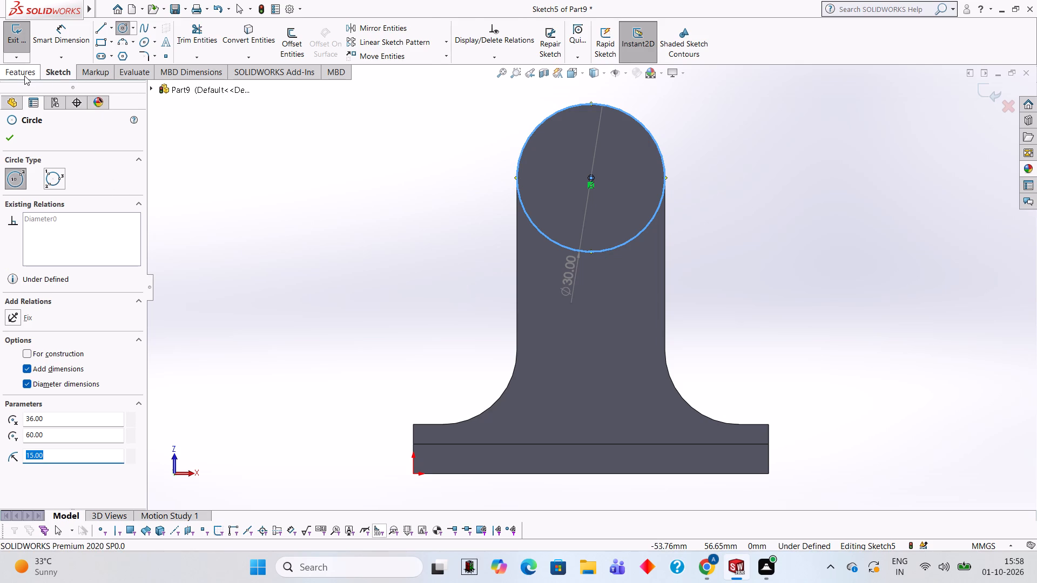
click(24, 36)
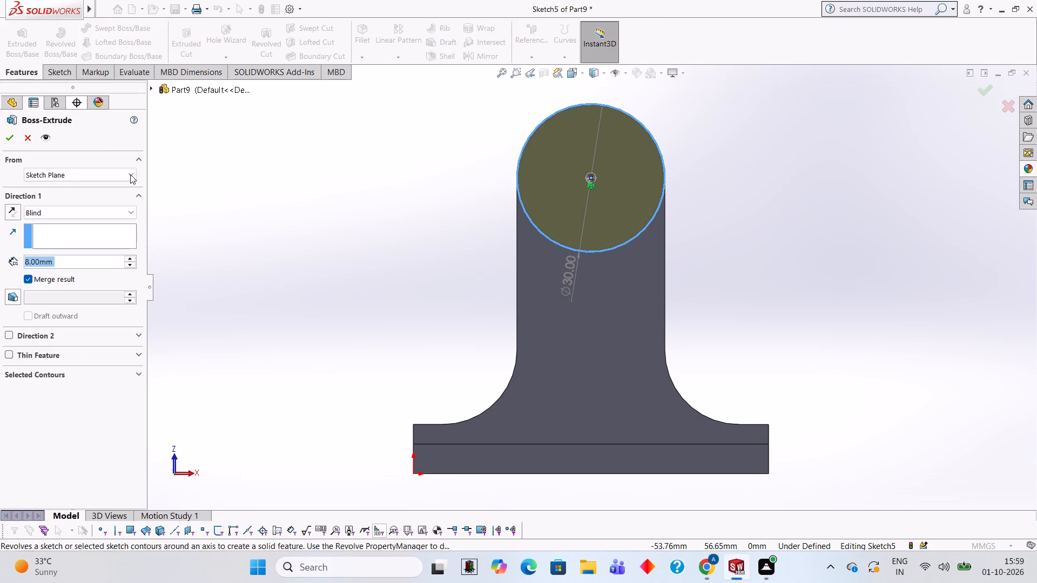
middle_drag(309, 263, 399, 456)
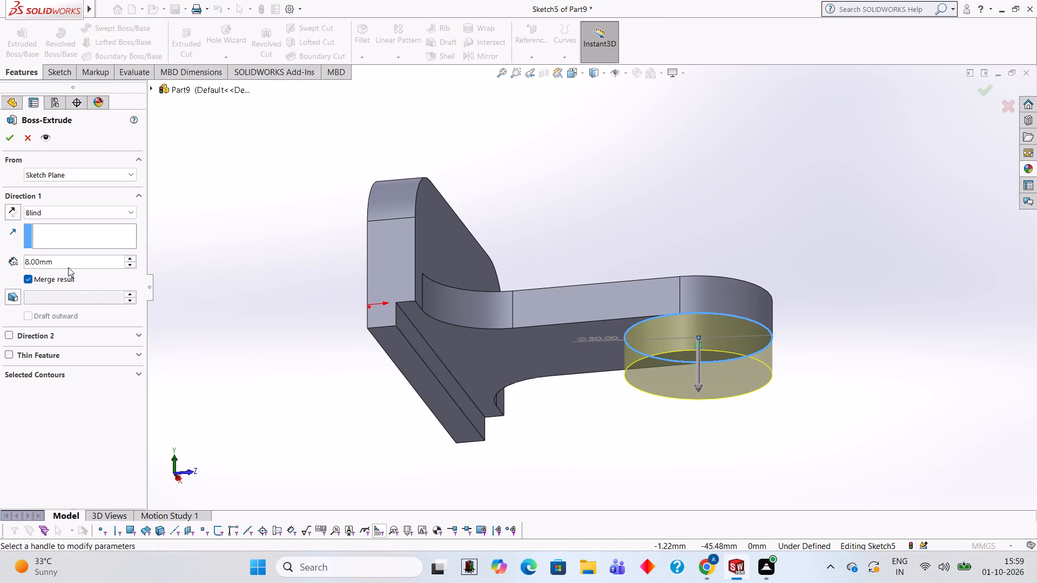
click(68, 267)
key(BackSpace)
key(BackSpace)
key(BackSpace)
key(BackSpace)
key(BackSpace)
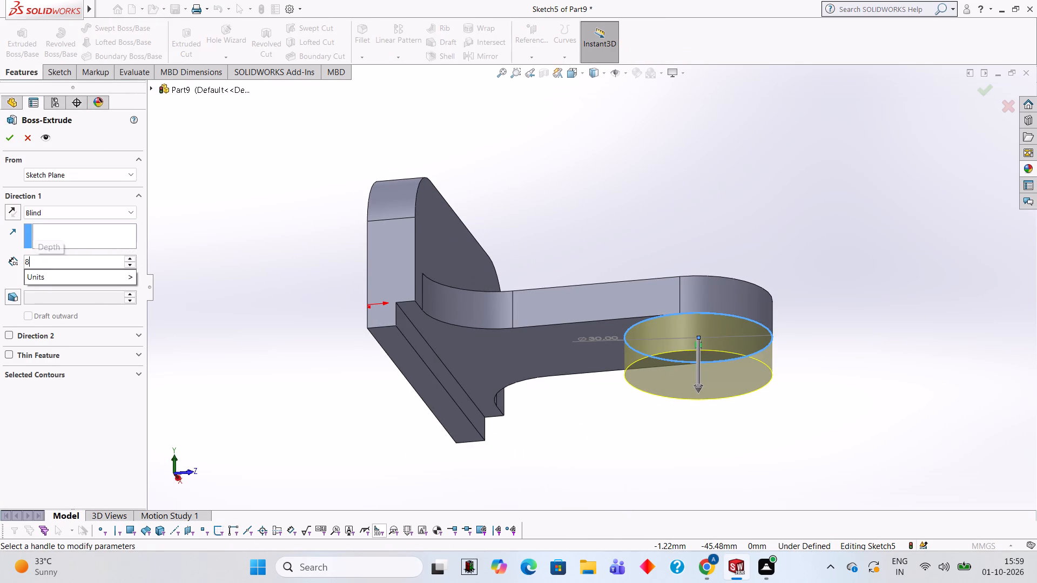
key(BackSpace)
key(5)
key(Return)
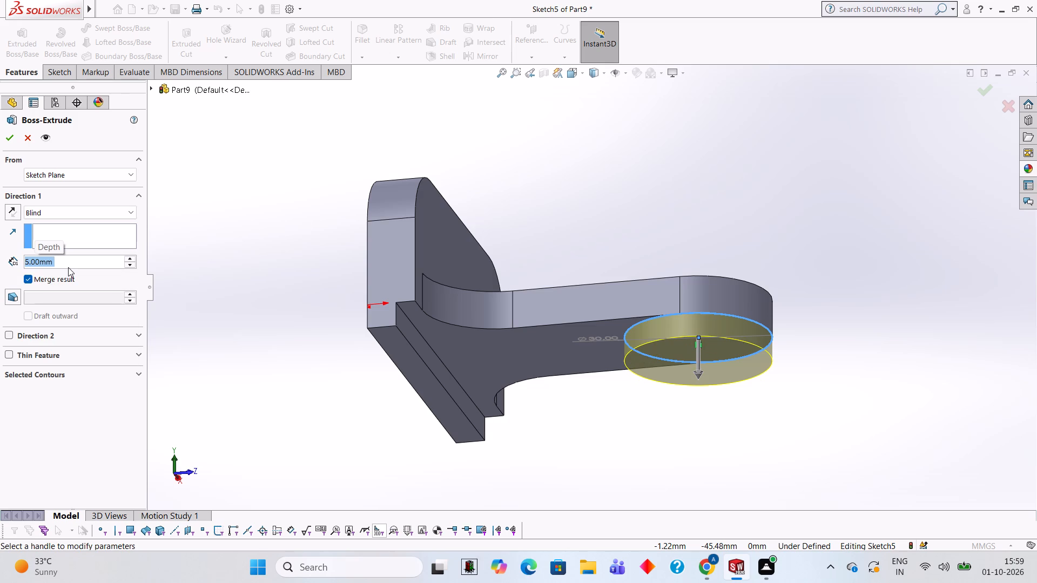
click(11, 140)
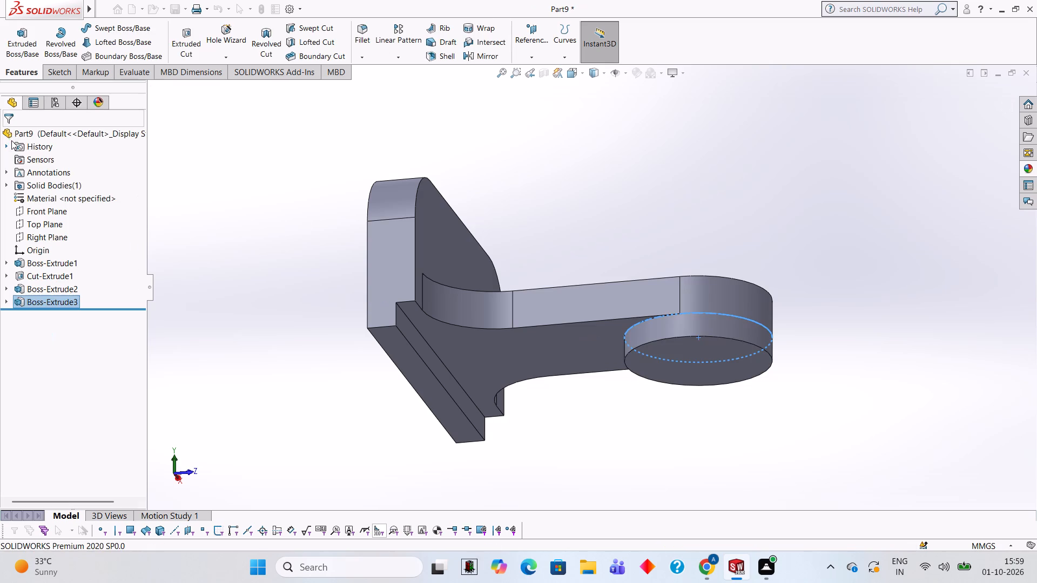
click(238, 215)
Sketch two 12 mm diameter circles on the upright plate's arm-side face, each concentric with one of its rounded upper corners.
middle_drag(252, 269, 230, 275)
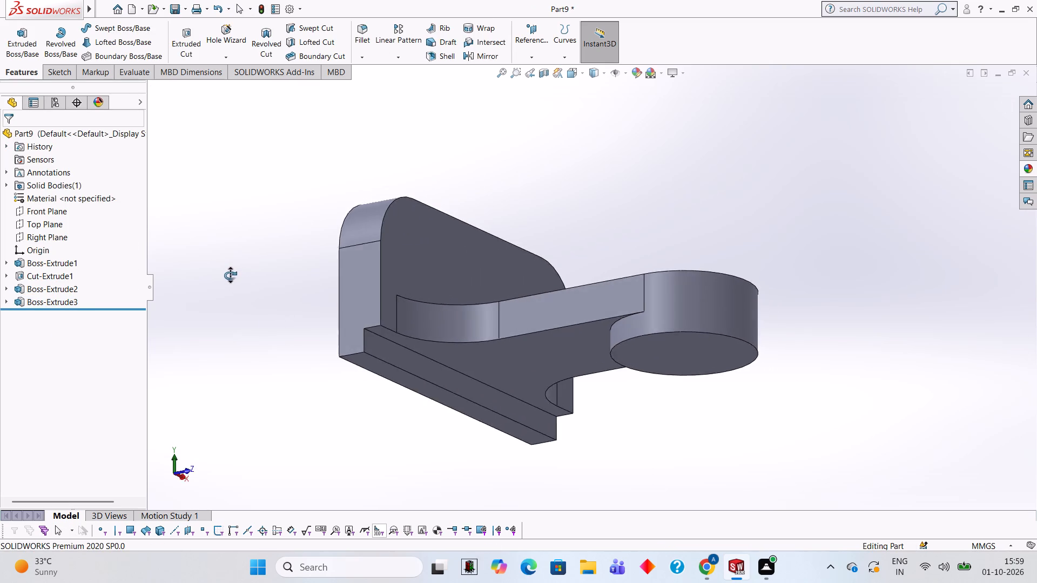
middle_drag(230, 275, 222, 377)
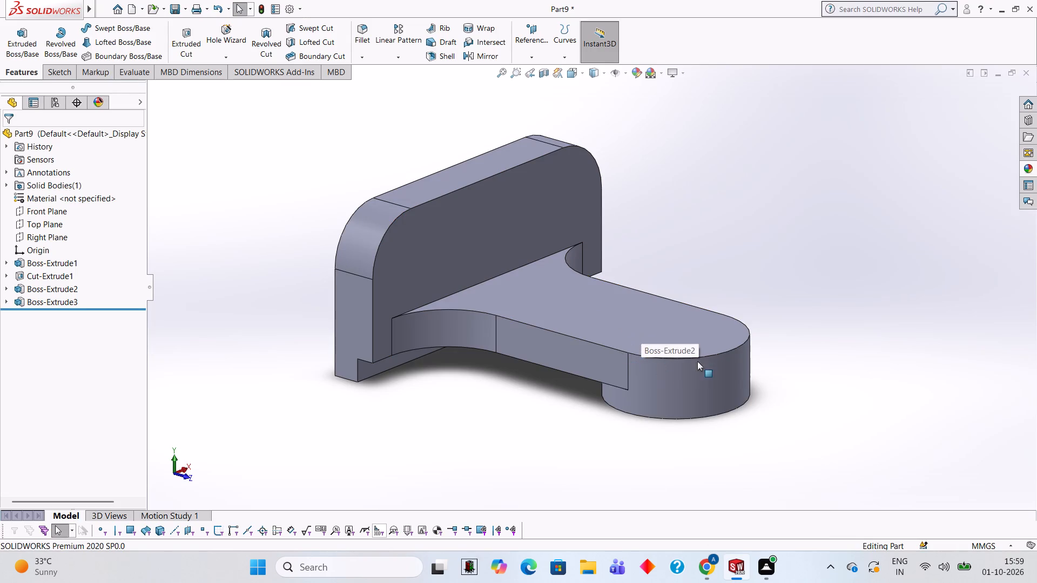
middle_drag(829, 415, 812, 344)
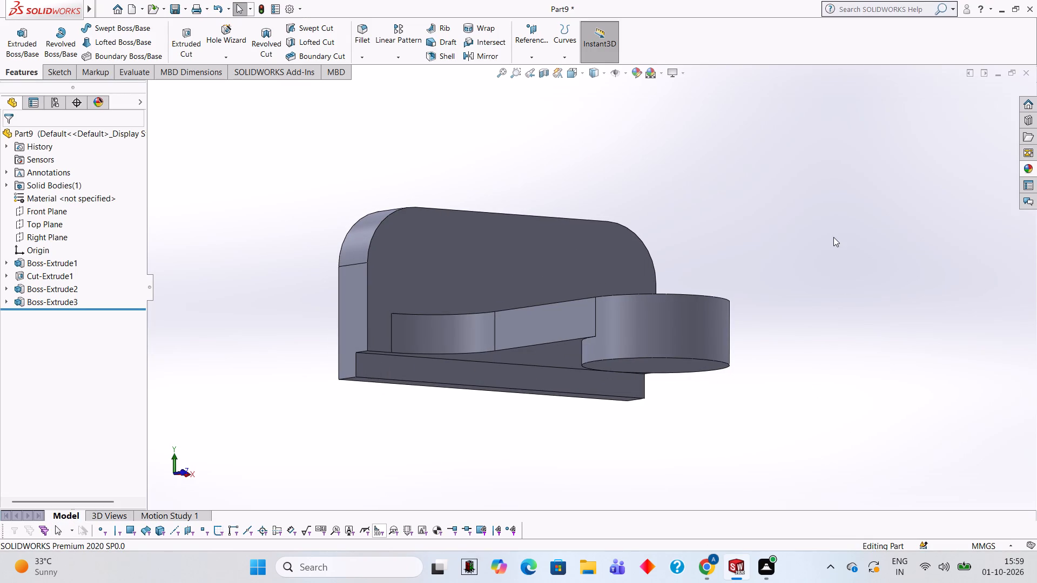
middle_drag(838, 218, 792, 260)
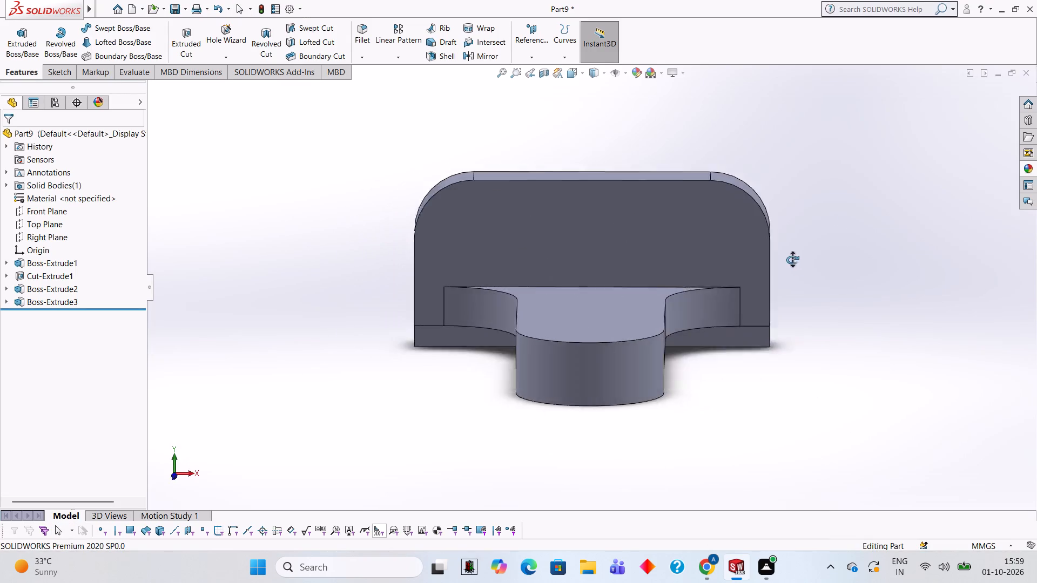
middle_drag(792, 260, 782, 253)
click(613, 234)
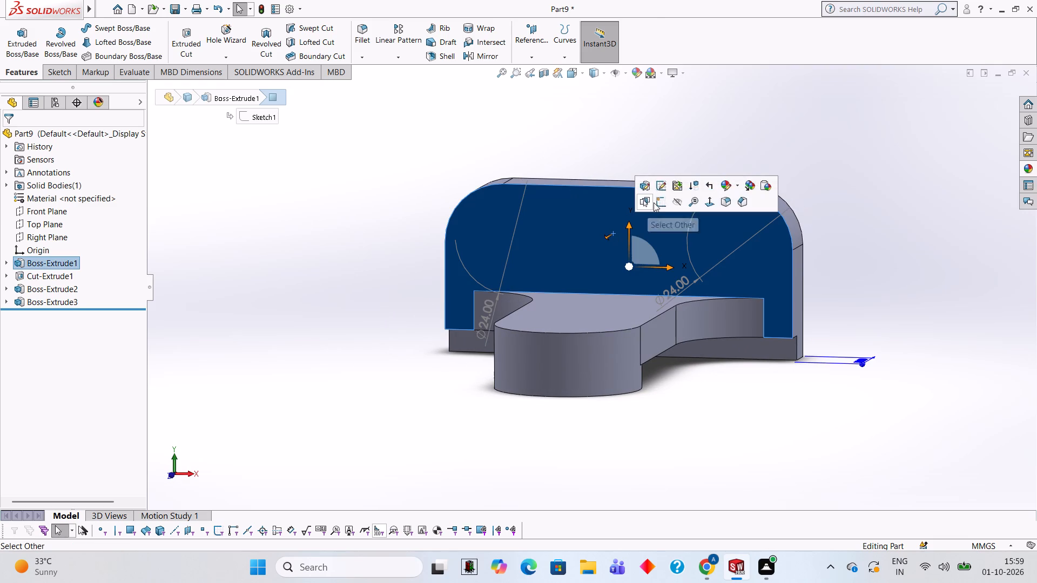
click(657, 205)
key(ctrl+8)
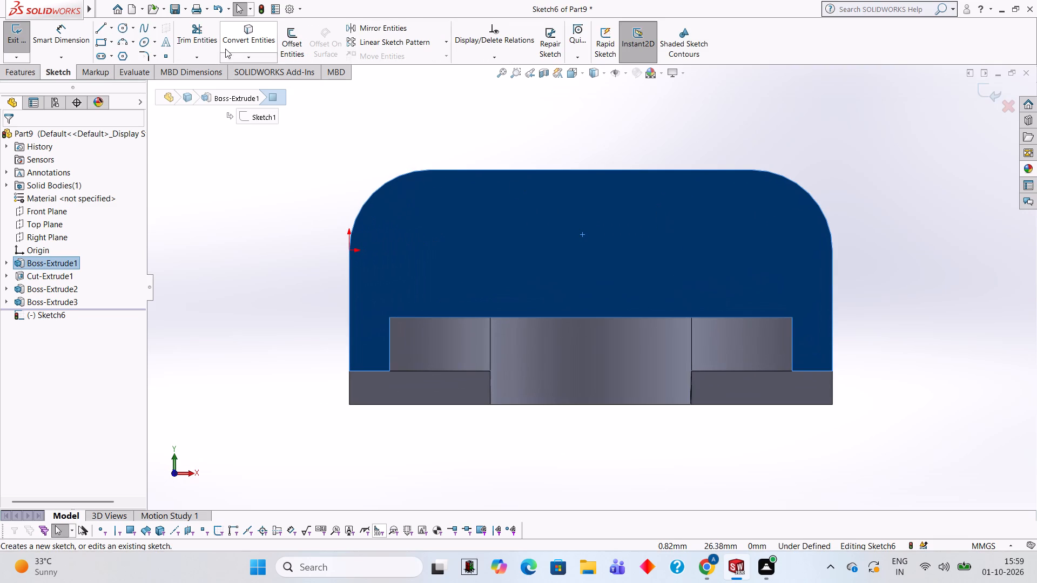
click(125, 28)
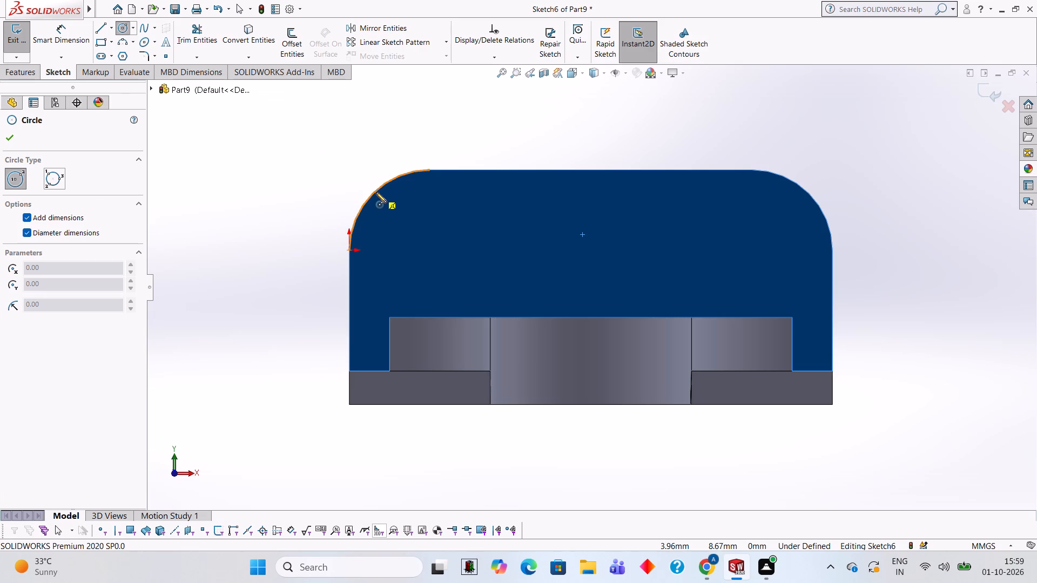
click(428, 250)
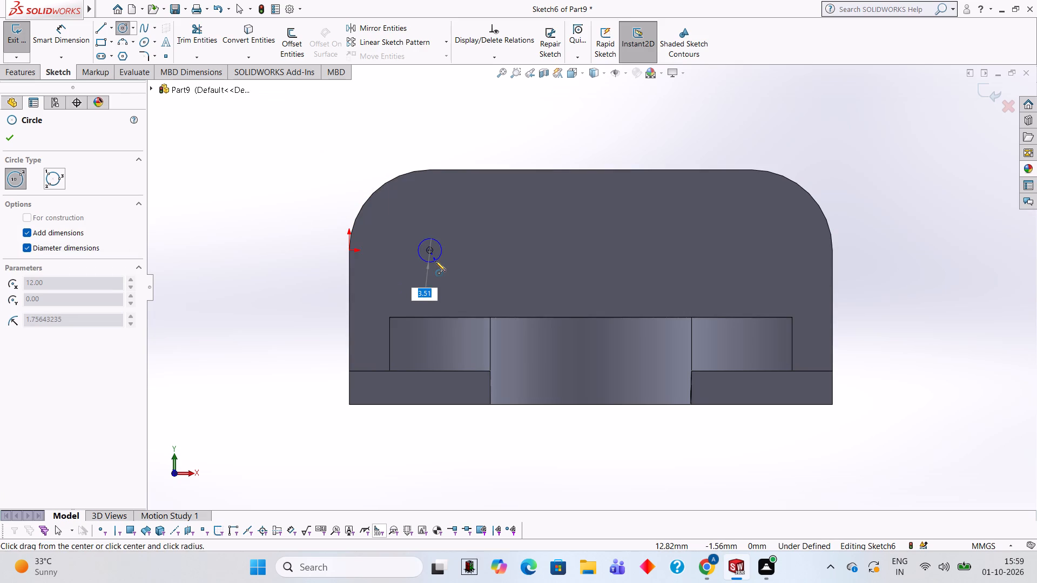
text(12)
key(Return)
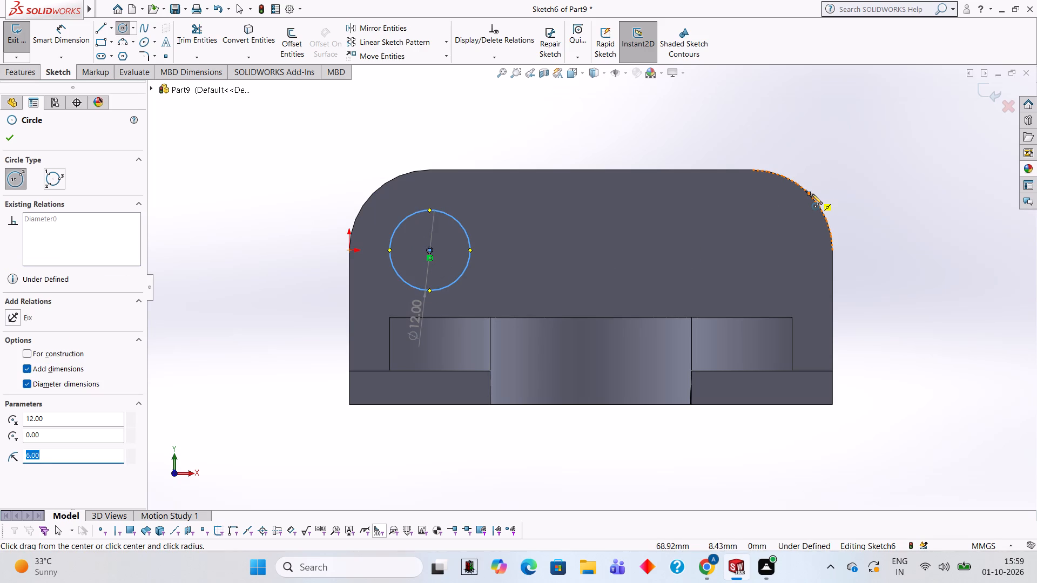
click(751, 249)
text(12)
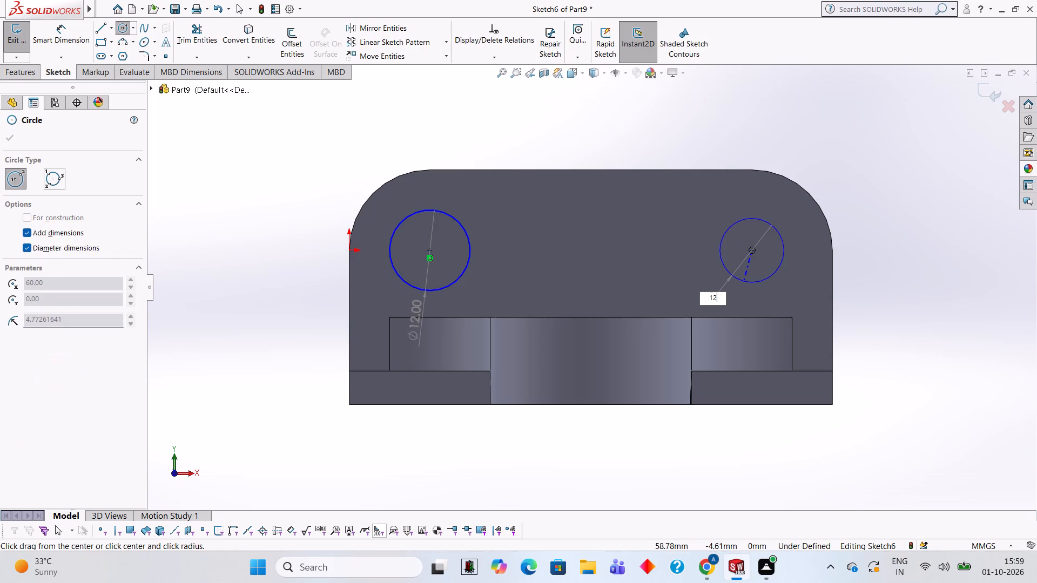
key(Return)
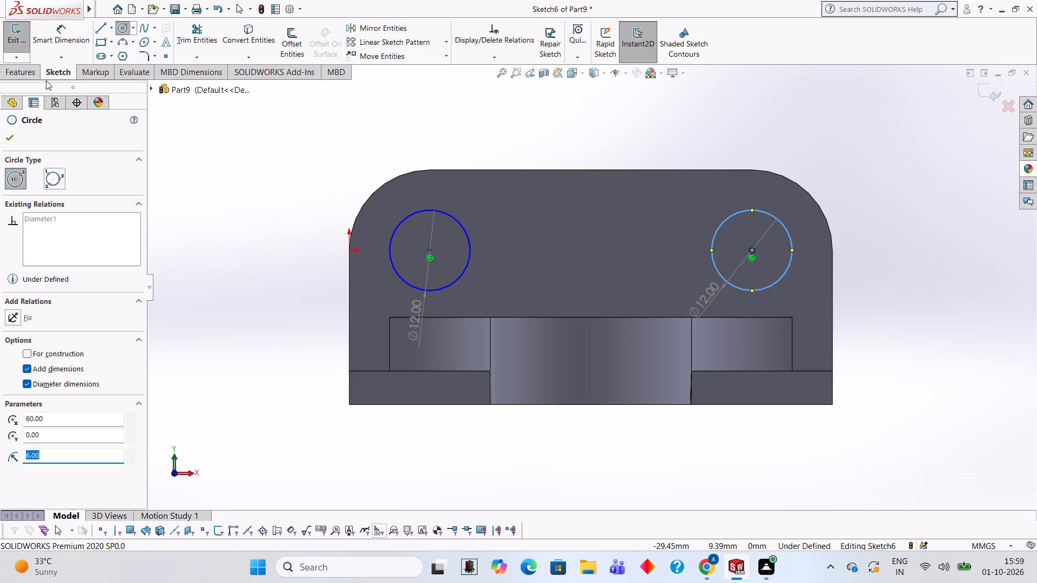
Cut the two 12 mm circles into the upright plate with a 10 mm blind Extruded Cut.
click(17, 71)
click(179, 37)
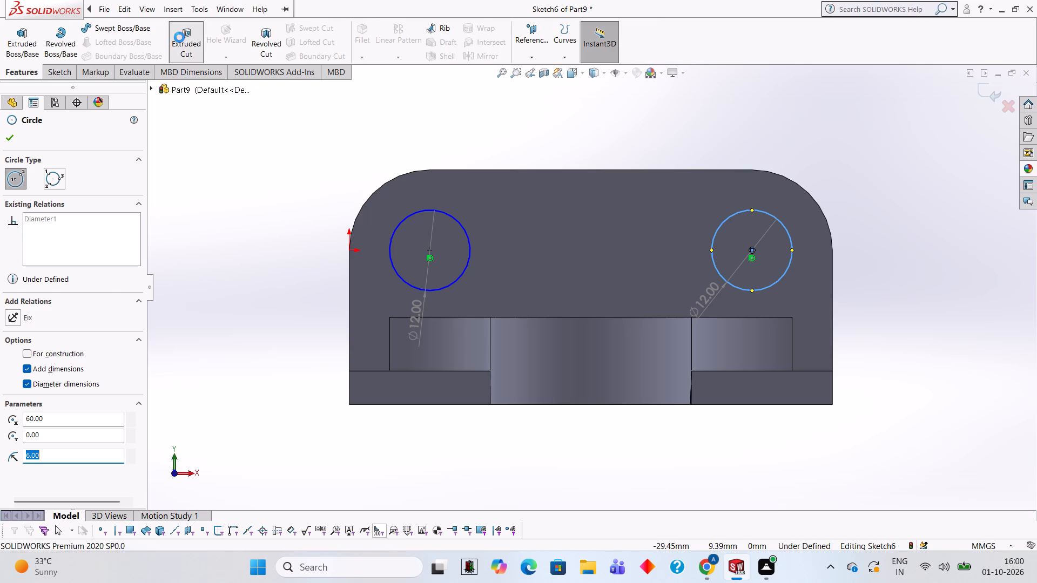
middle_drag(273, 190, 282, 195)
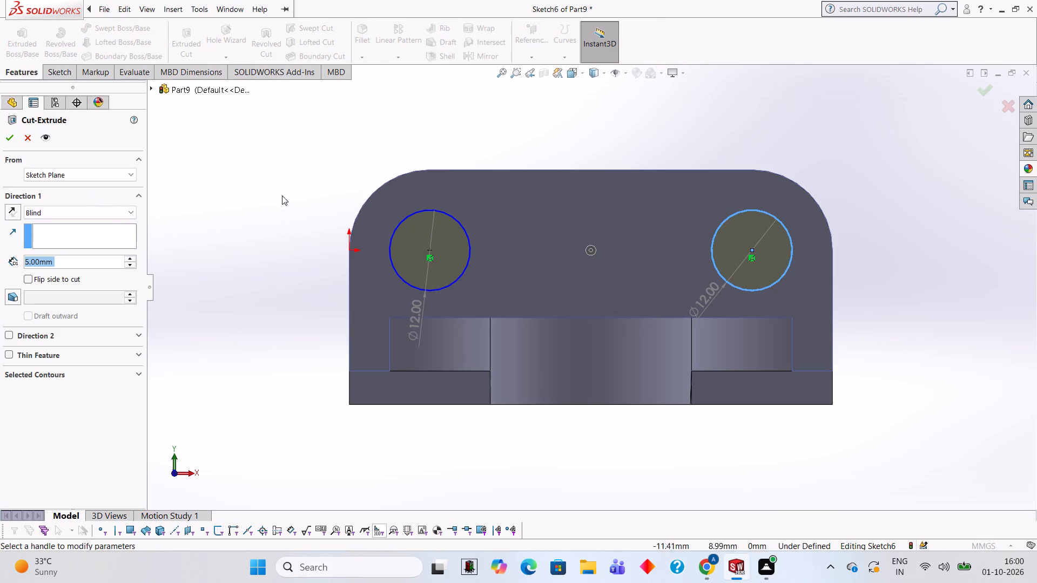
middle_drag(282, 195, 387, 347)
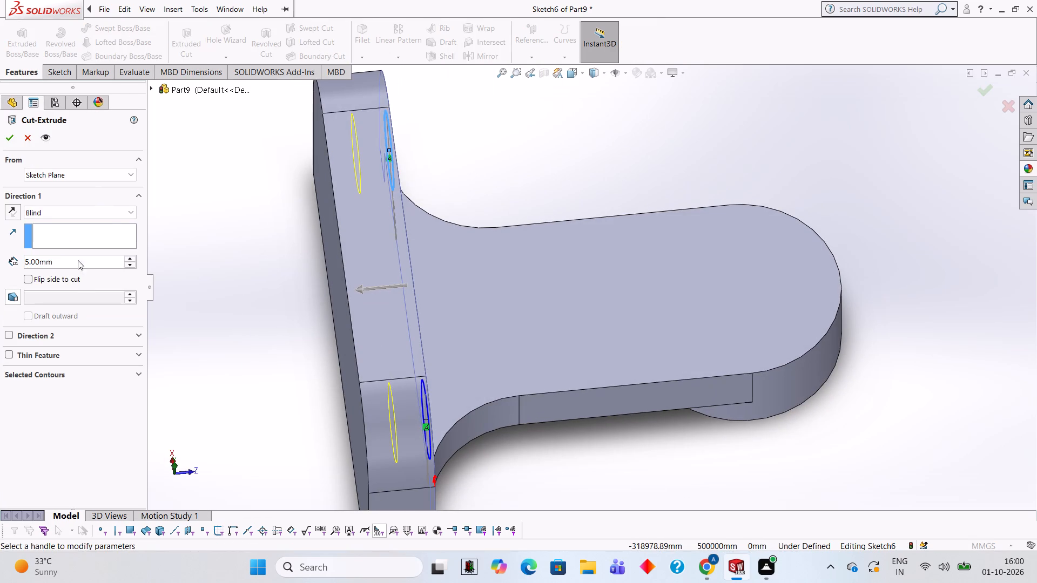
click(83, 259)
key(BackSpace)
key(BackSpace)
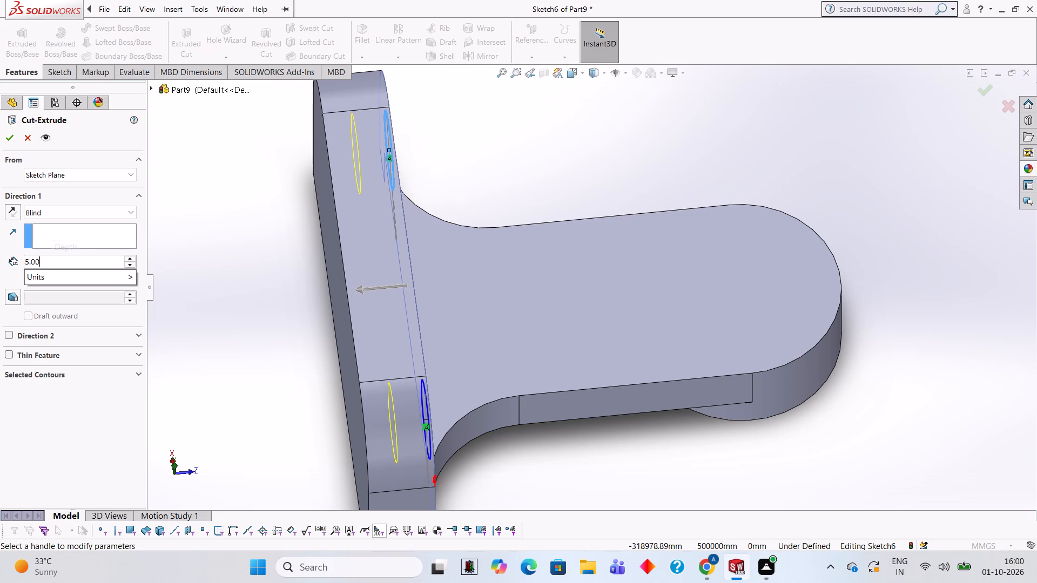
key(BackSpace)
key(BackSpace)
key(BackSpace)
key(BackSpace)
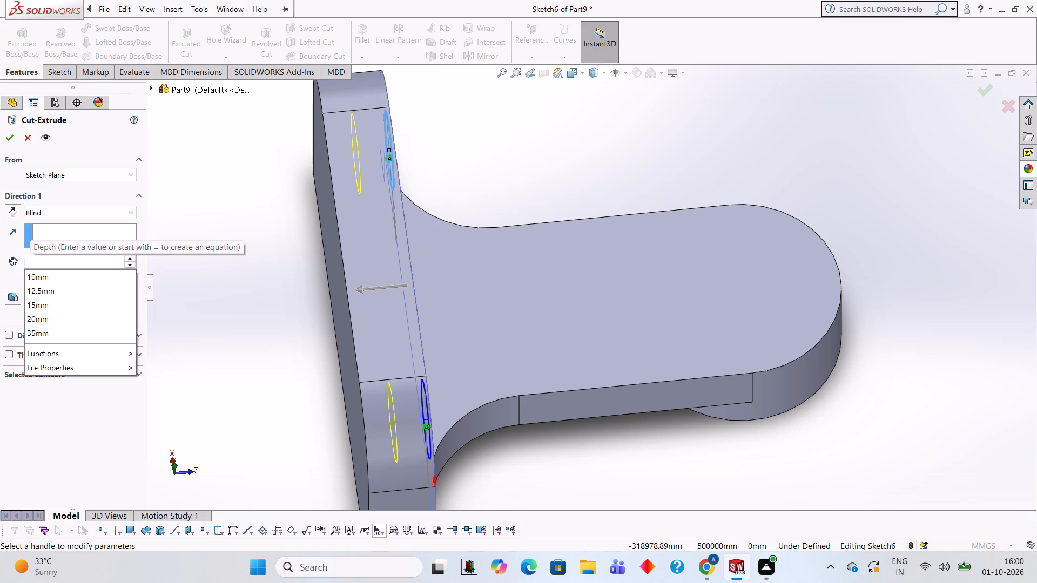
text(10)
key(Return)
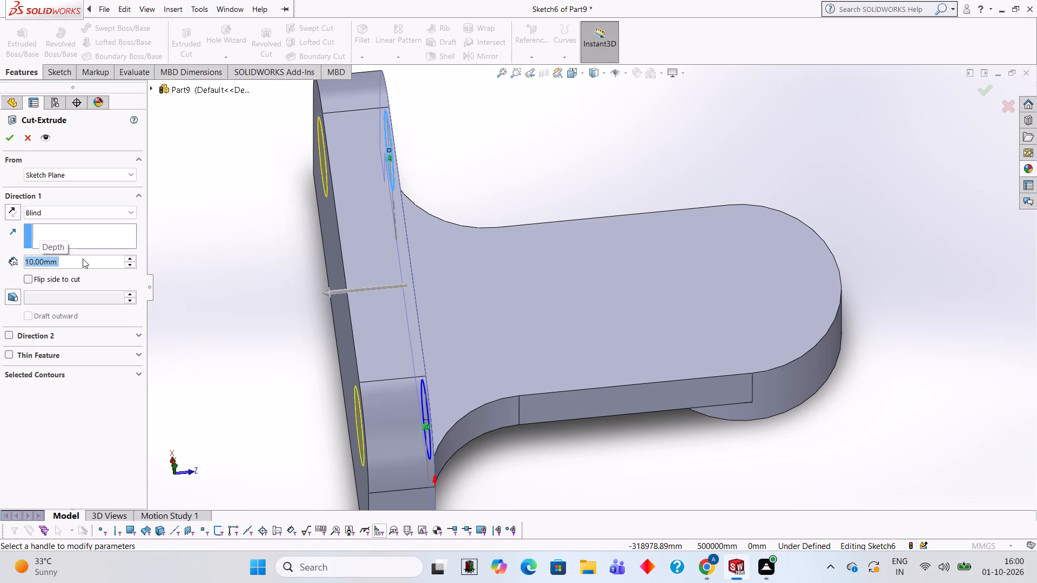
click(6, 143)
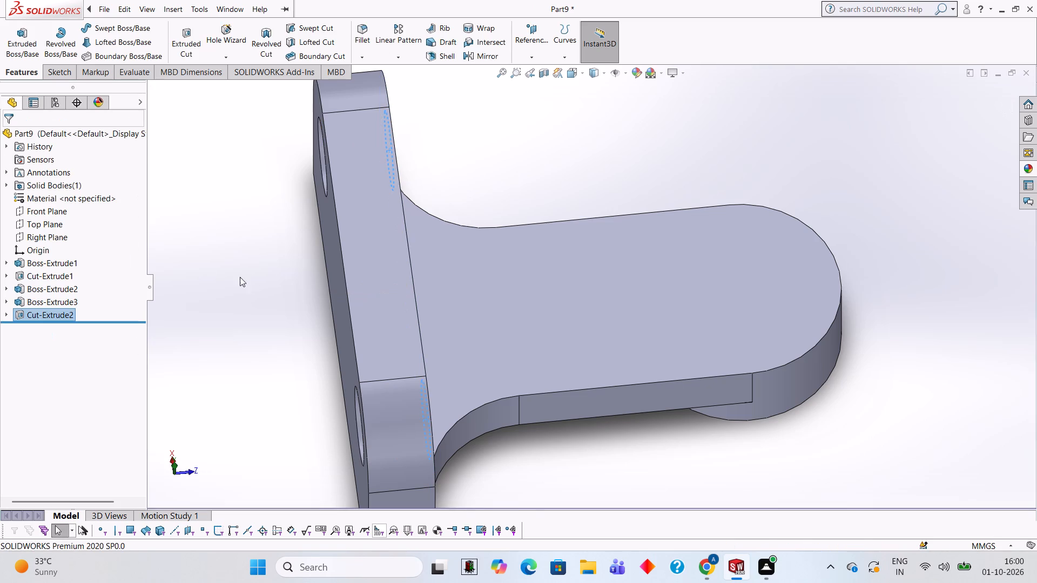
click(263, 263)
Examine the bracket from the back, top, side and underside to check the two plate holes, the arm and the boss.
scroll(264, 251, up, 2)
middle_drag(286, 268, 373, 222)
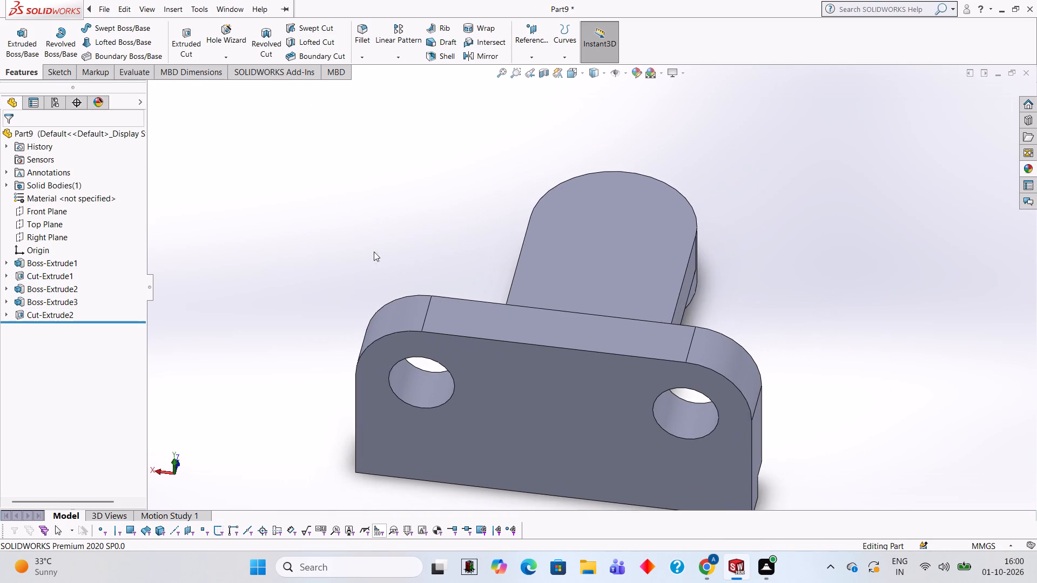
middle_drag(382, 327, 380, 432)
middle_drag(371, 324, 432, 498)
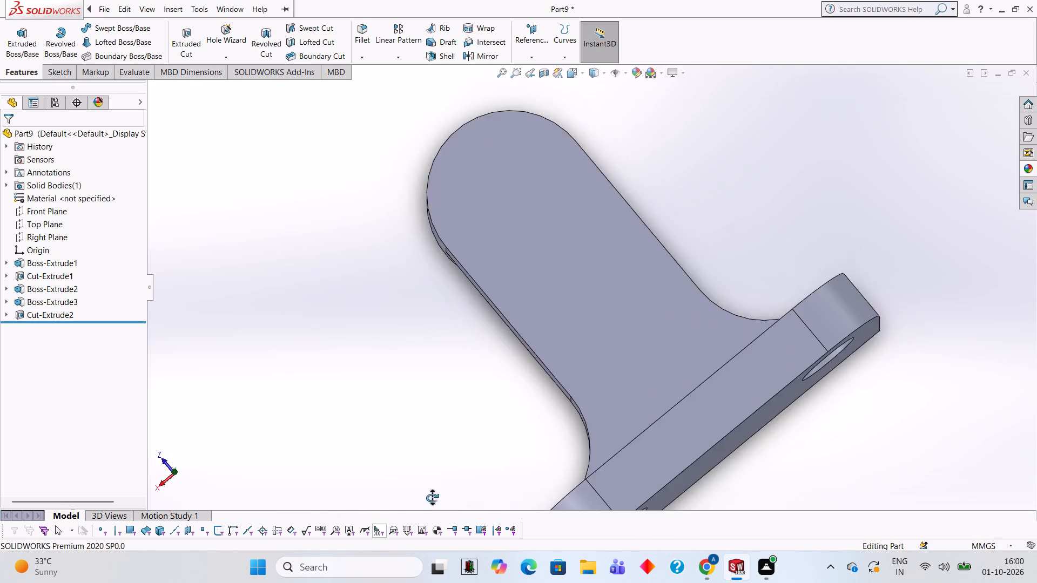
middle_drag(432, 498, 480, 375)
middle_drag(488, 417, 490, 307)
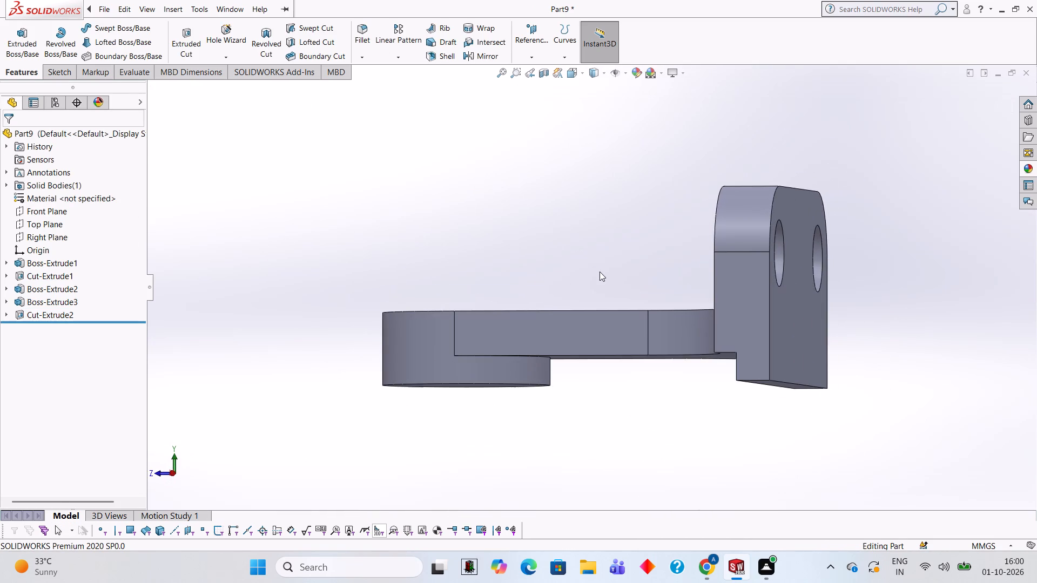
middle_drag(611, 278, 621, 309)
middle_drag(649, 327, 682, 347)
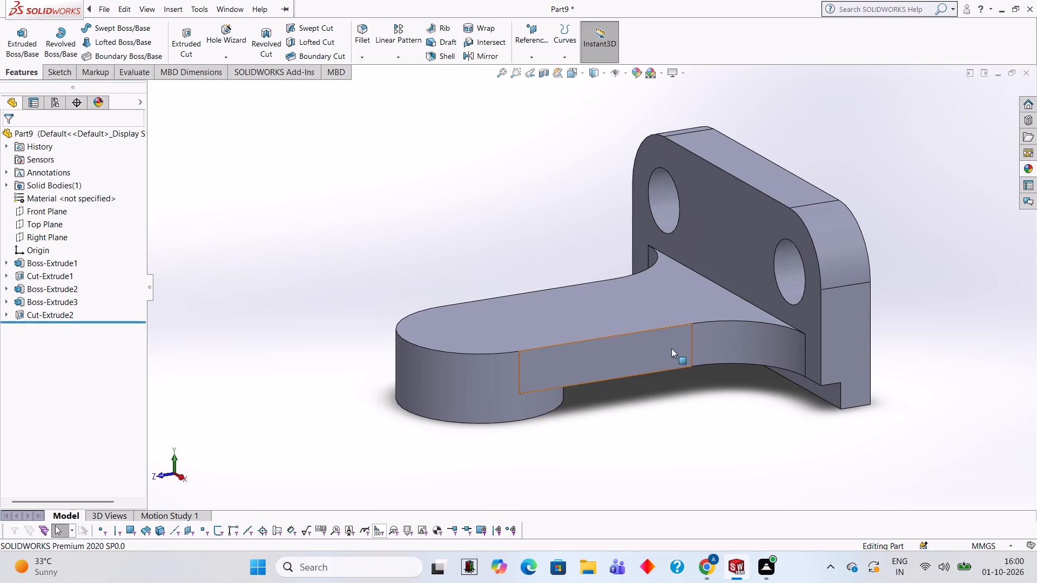
middle_drag(655, 442, 705, 383)
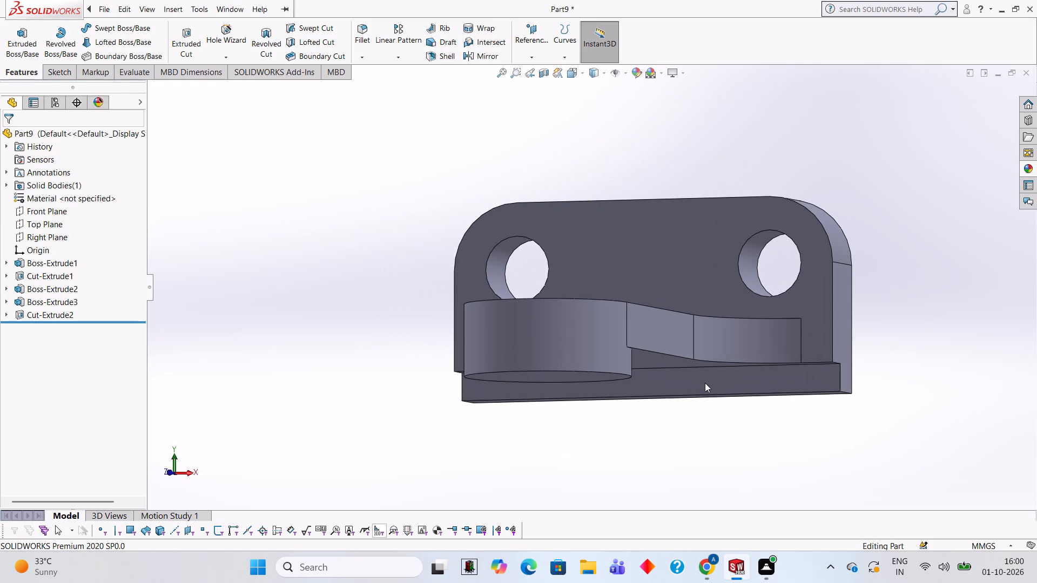
middle_drag(652, 451, 697, 409)
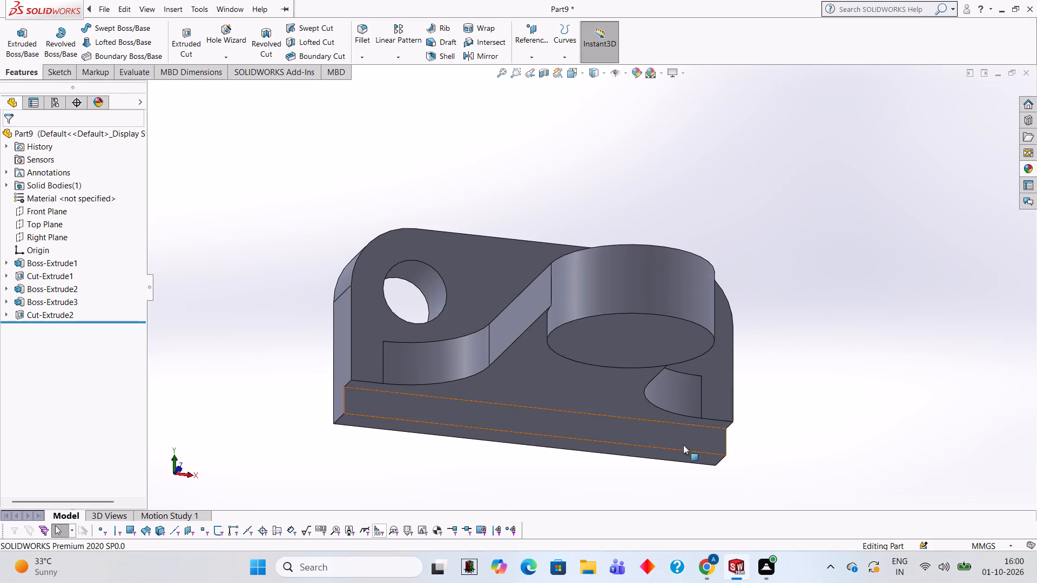
scroll(689, 448, up, 1)
middle_drag(722, 407, 748, 478)
middle_drag(729, 486, 735, 449)
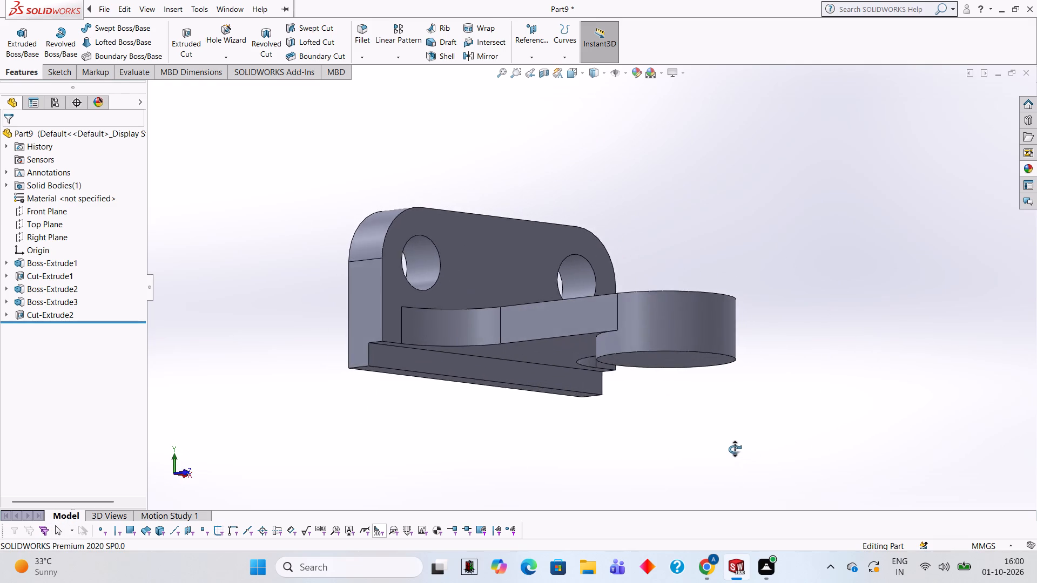
middle_drag(735, 449, 755, 461)
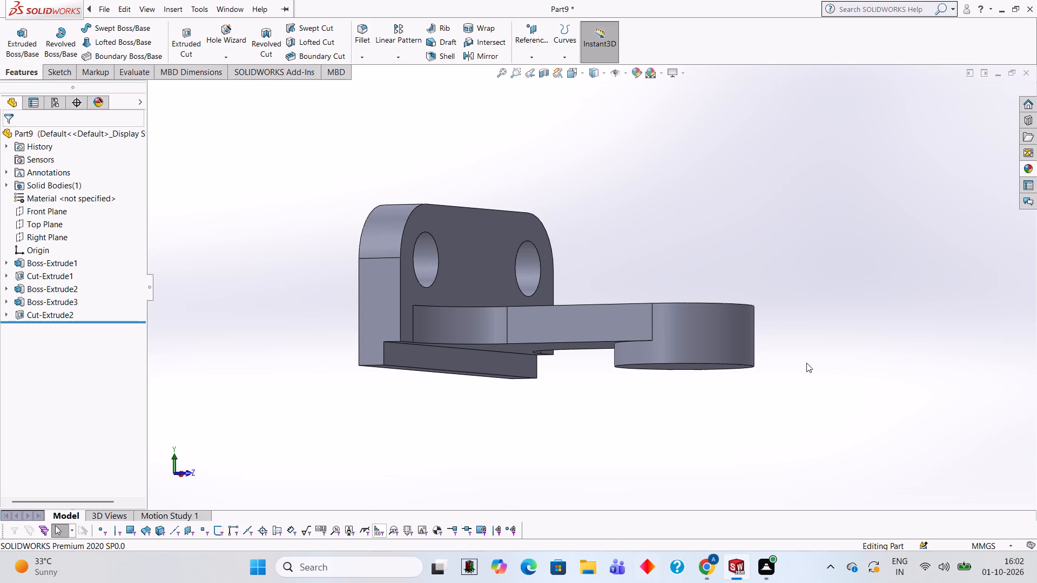
Sketch a 12 mm diameter circle on the underside face of the round end boss, concentric with its edge.
middle_drag(718, 363, 724, 418)
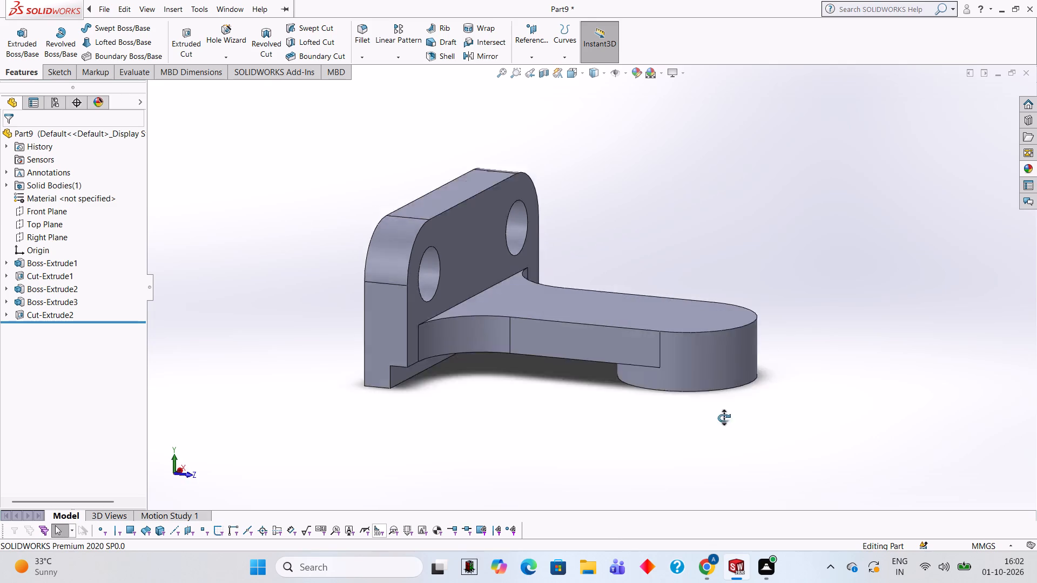
middle_drag(724, 418, 688, 404)
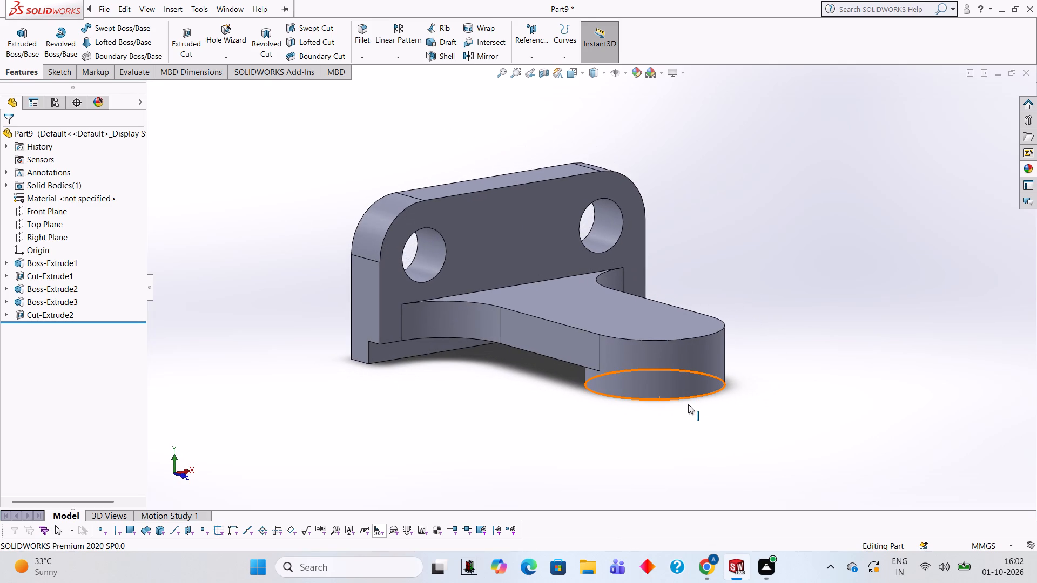
middle_drag(690, 432, 688, 384)
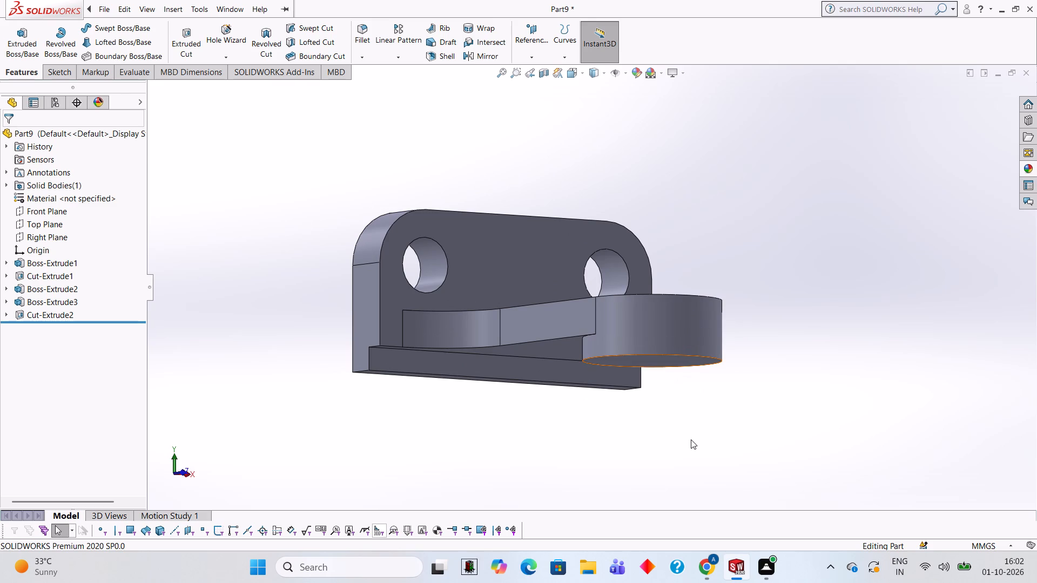
scroll(713, 472, down, 1)
middle_drag(718, 473, 723, 363)
click(656, 232)
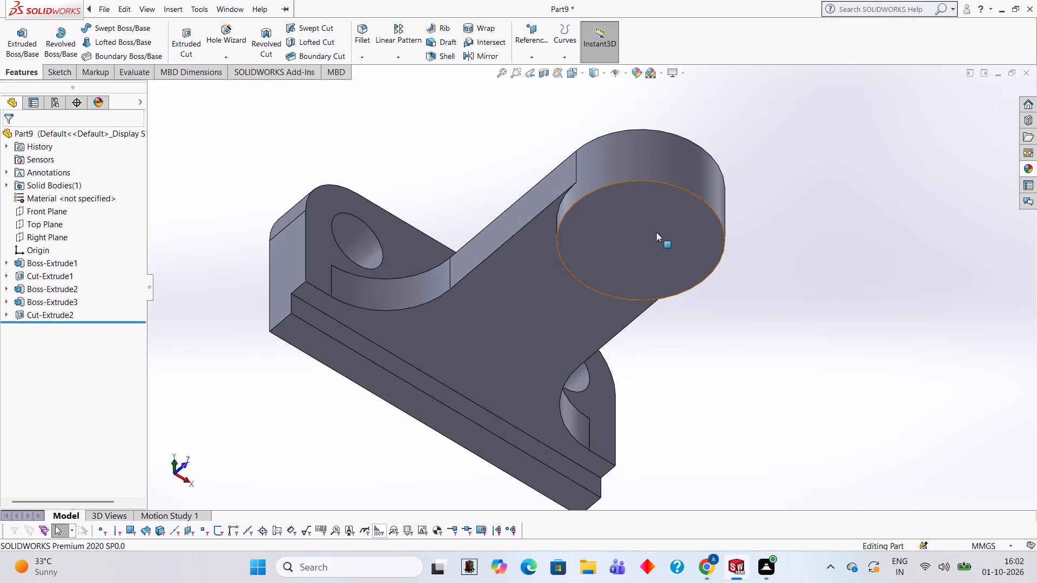
click(703, 207)
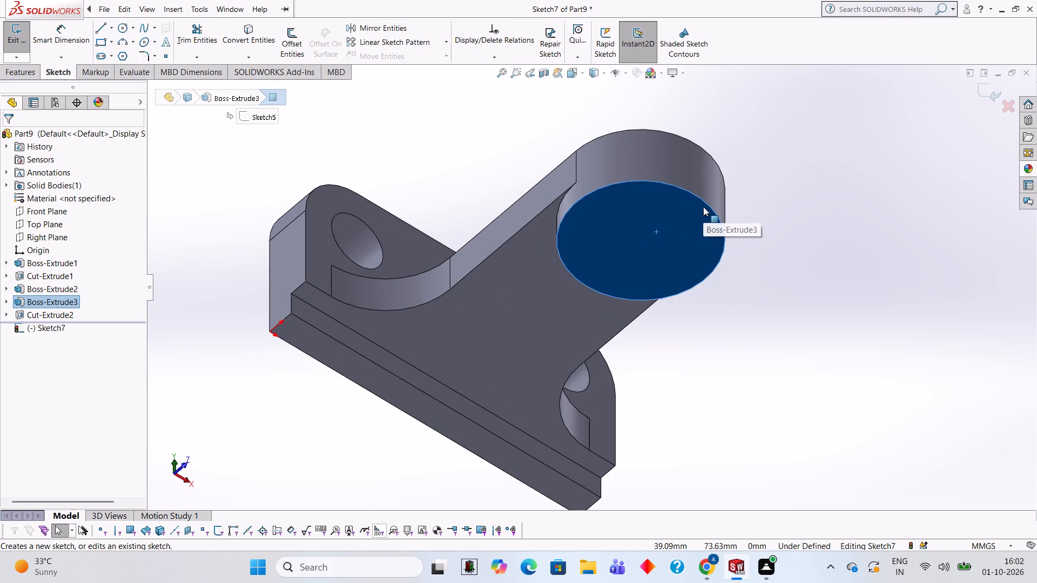
key(ctrl+8)
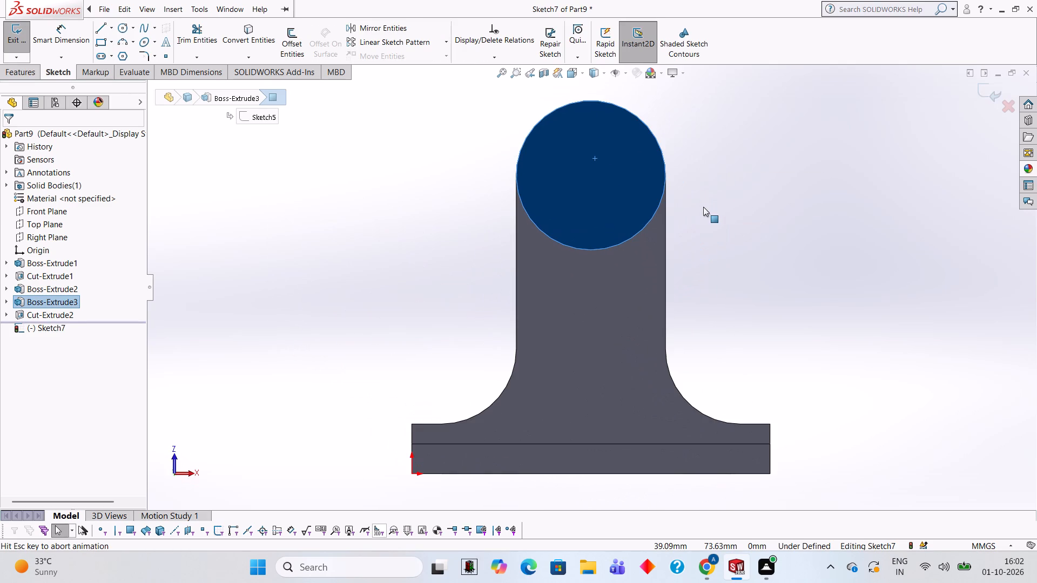
click(122, 32)
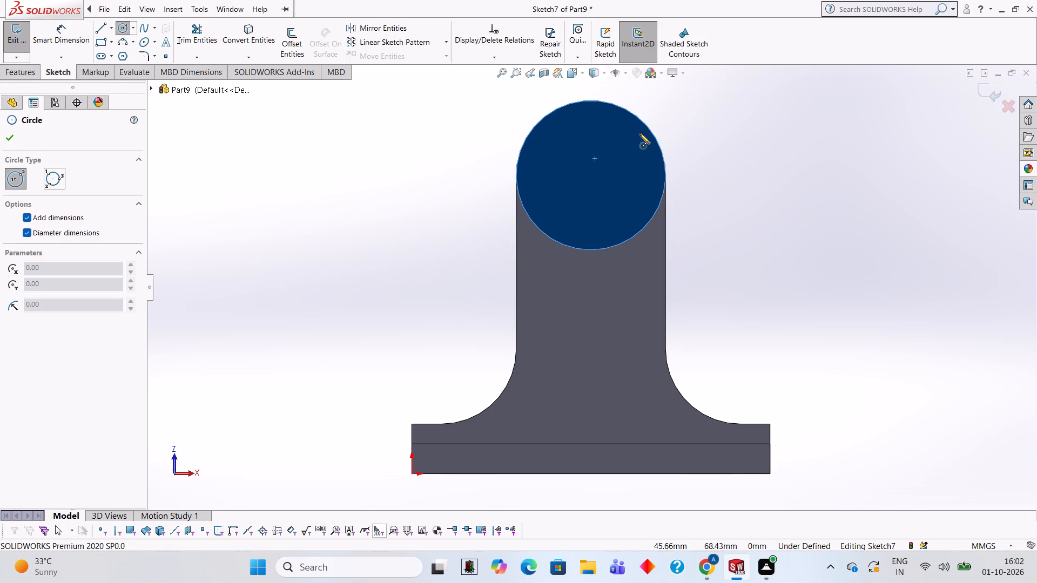
click(591, 174)
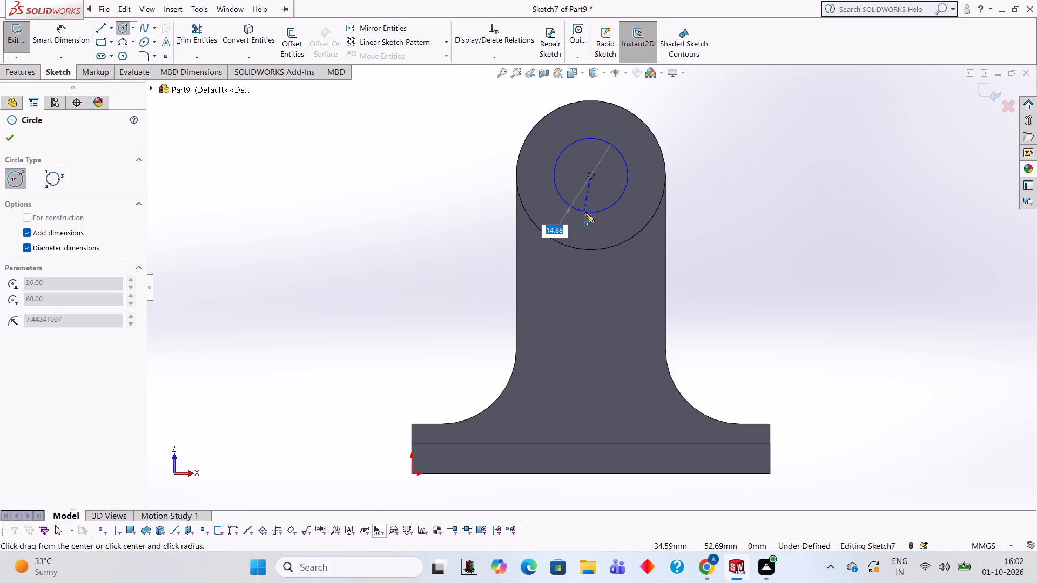
text(12)
key(Return)
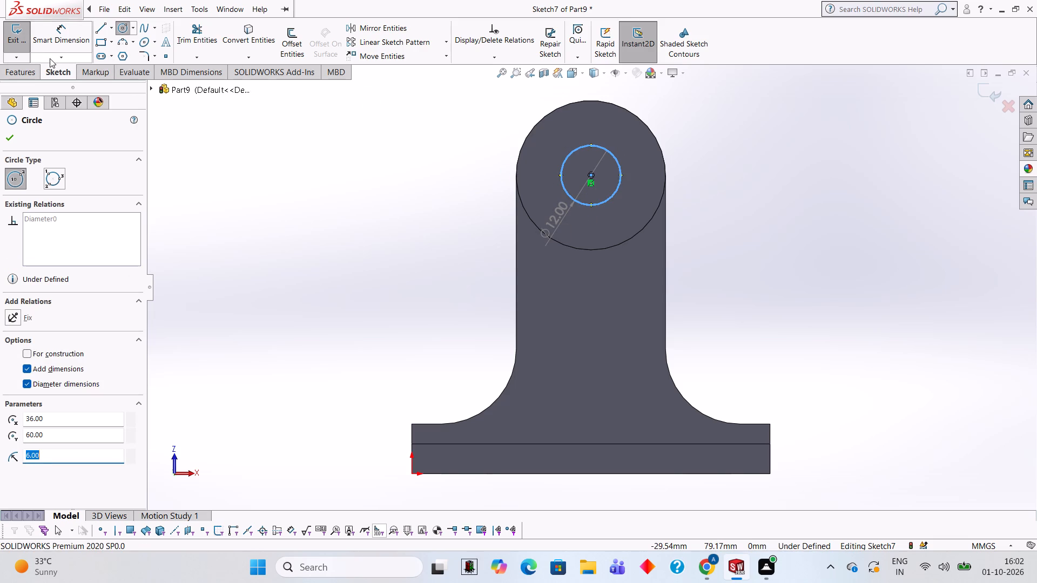
Cut the 12 mm circle through the round end boss with a 13 mm blind Extruded Cut.
click(24, 71)
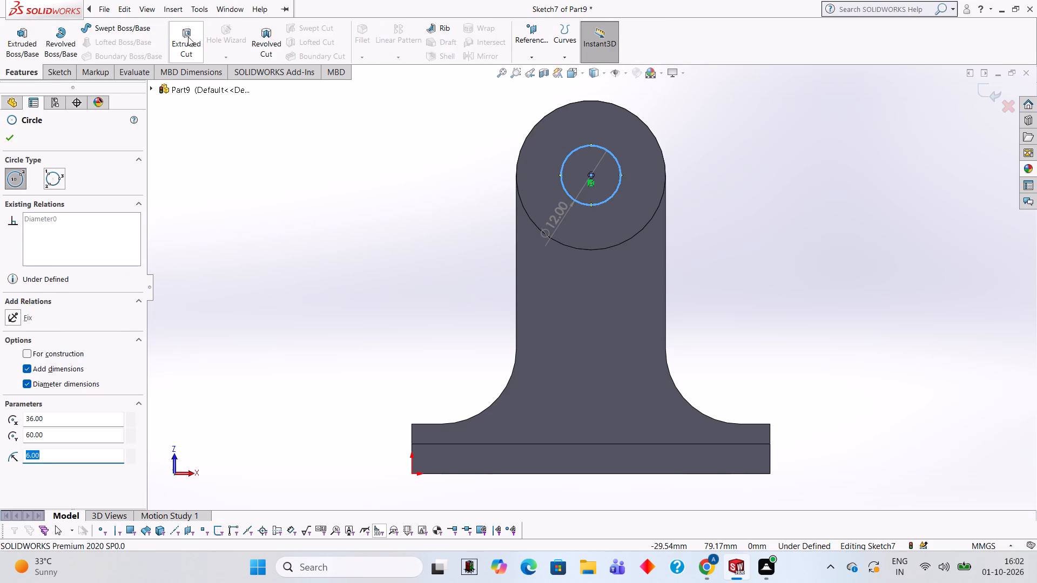
click(188, 37)
middle_drag(332, 200, 357, 368)
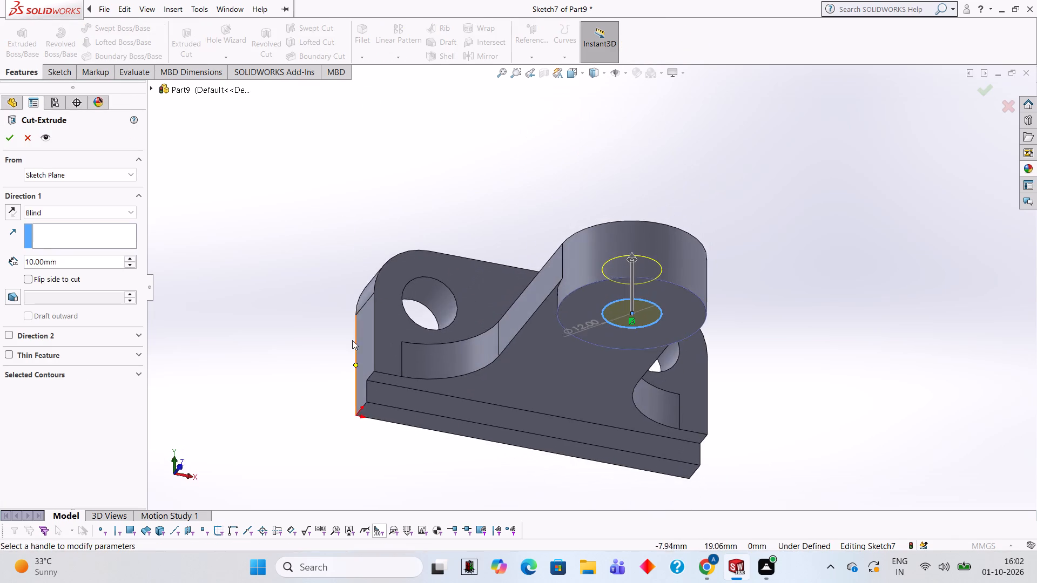
middle_drag(350, 234, 360, 335)
middle_drag(252, 273, 277, 268)
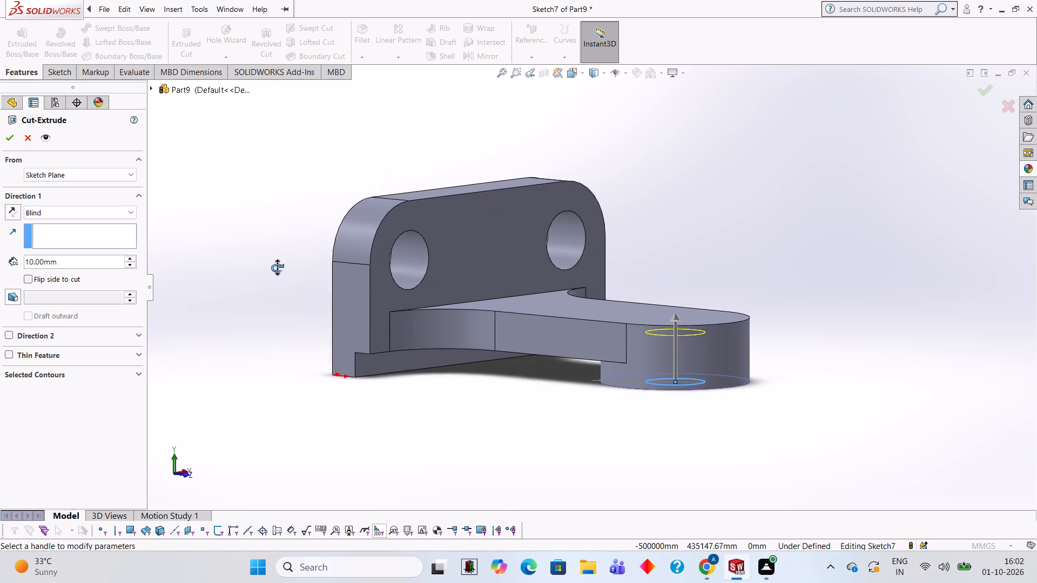
middle_drag(277, 268, 288, 252)
click(89, 261)
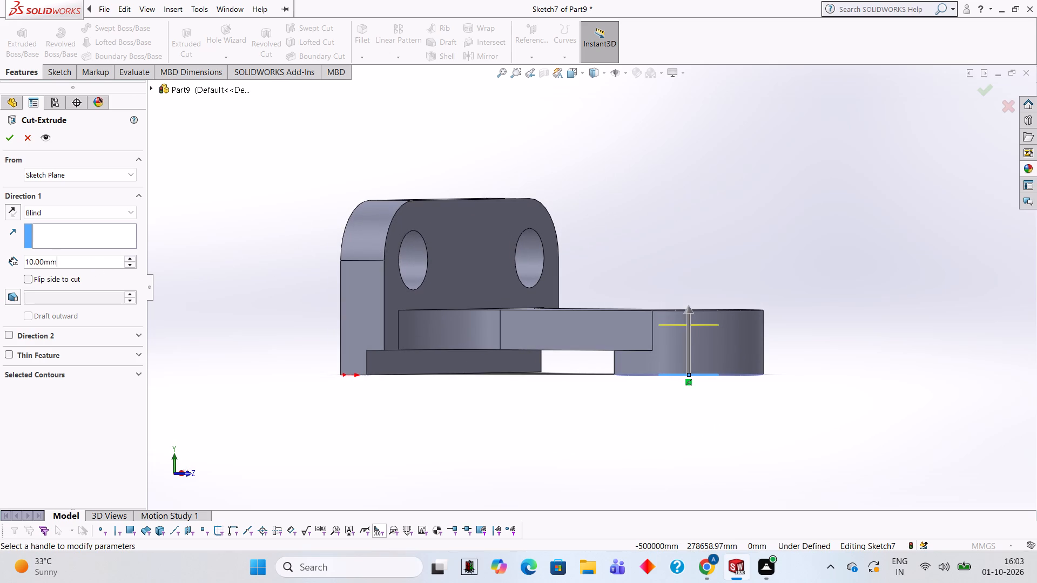
key(BackSpace)
key(BackSpace)
key(BackSpace)
key(BackSpace)
key(BackSpace)
key(BackSpace)
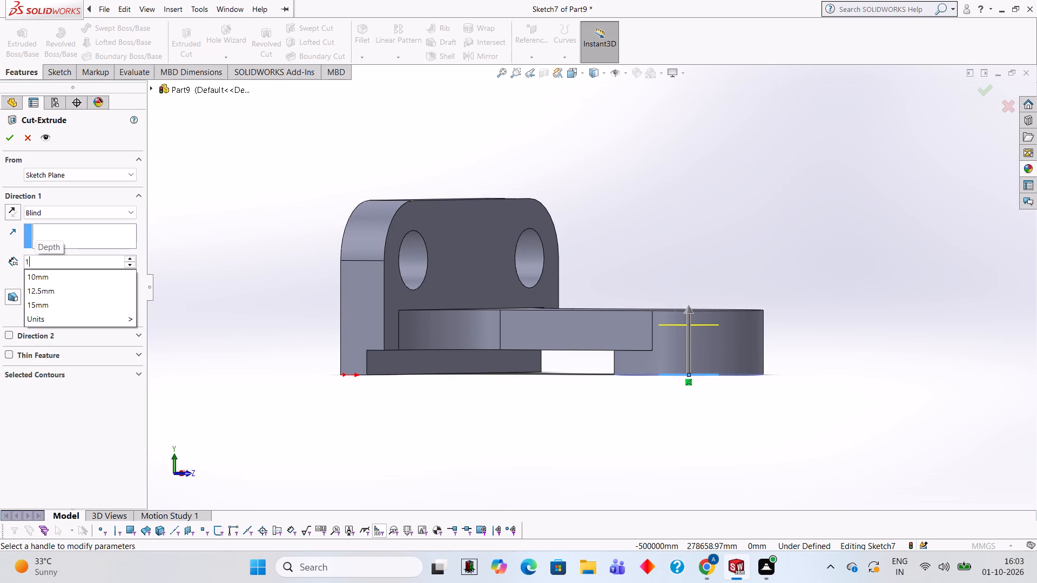
key(BackSpace)
text(13)
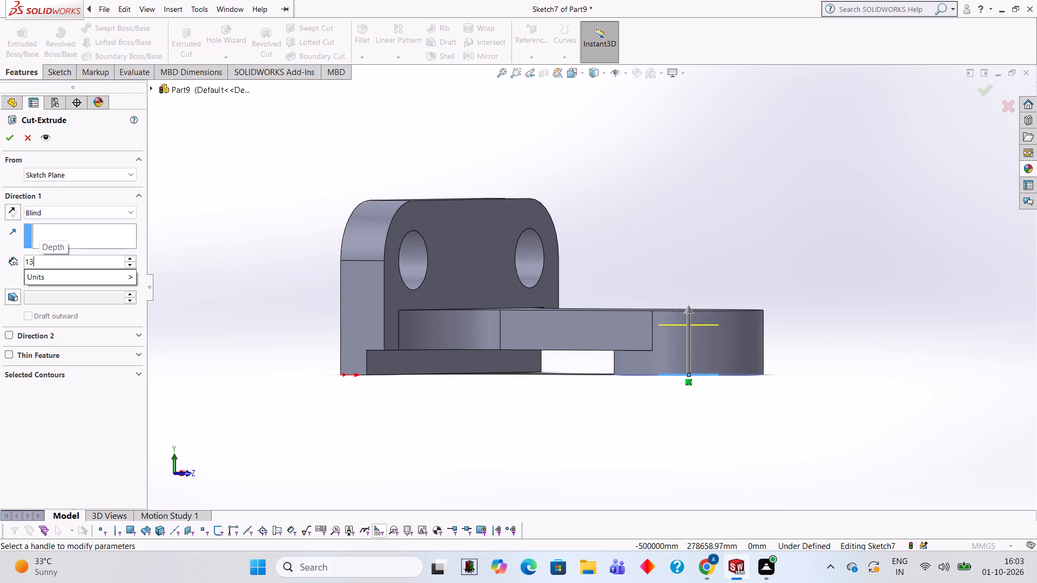
key(Return)
click(9, 145)
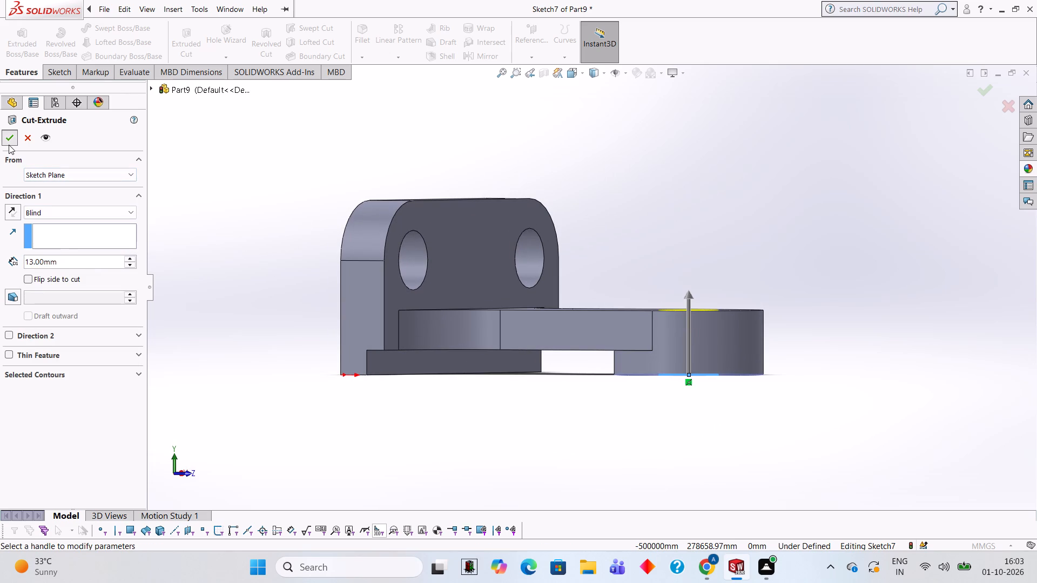
click(296, 243)
Examine the bracket from the underside, side and above to check the hole through the round end boss.
scroll(633, 335, up, 1)
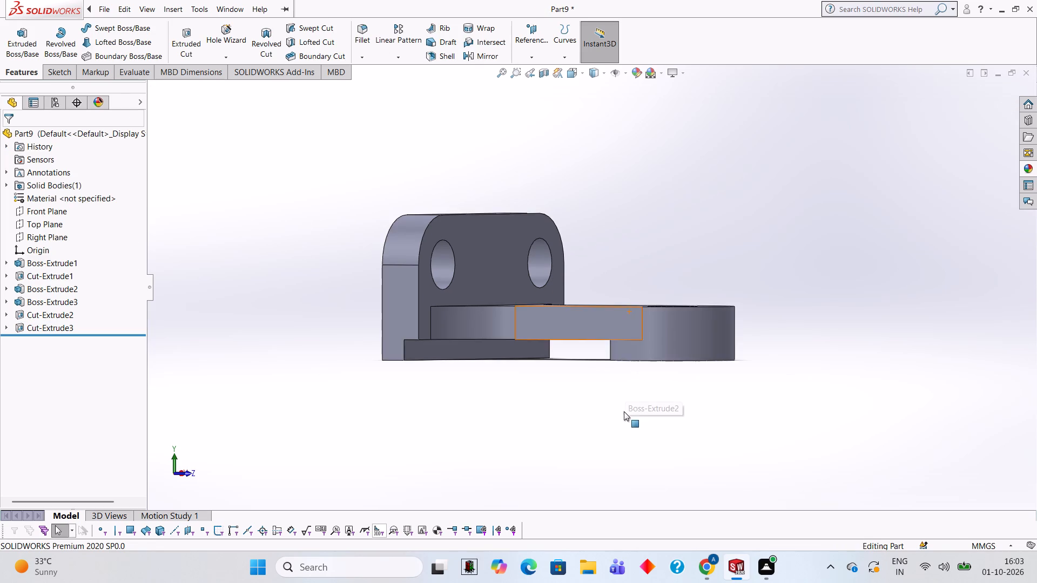
scroll(624, 411, up, 1)
middle_drag(624, 411, 613, 255)
middle_click(611, 253)
middle_drag(607, 250, 602, 247)
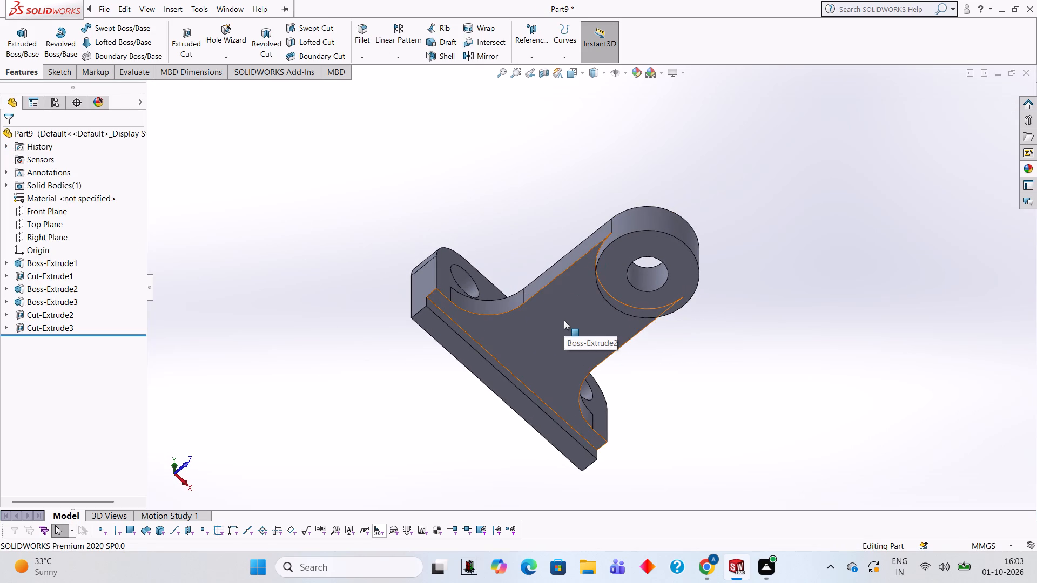
middle_drag(631, 363, 702, 451)
middle_drag(645, 186, 619, 290)
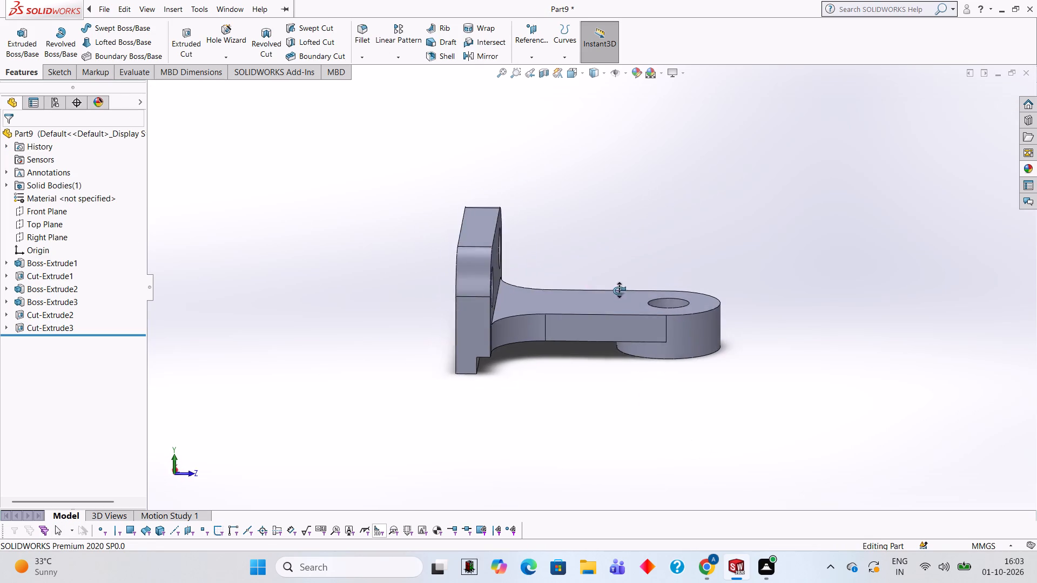
middle_drag(619, 290, 591, 274)
middle_drag(637, 238, 652, 248)
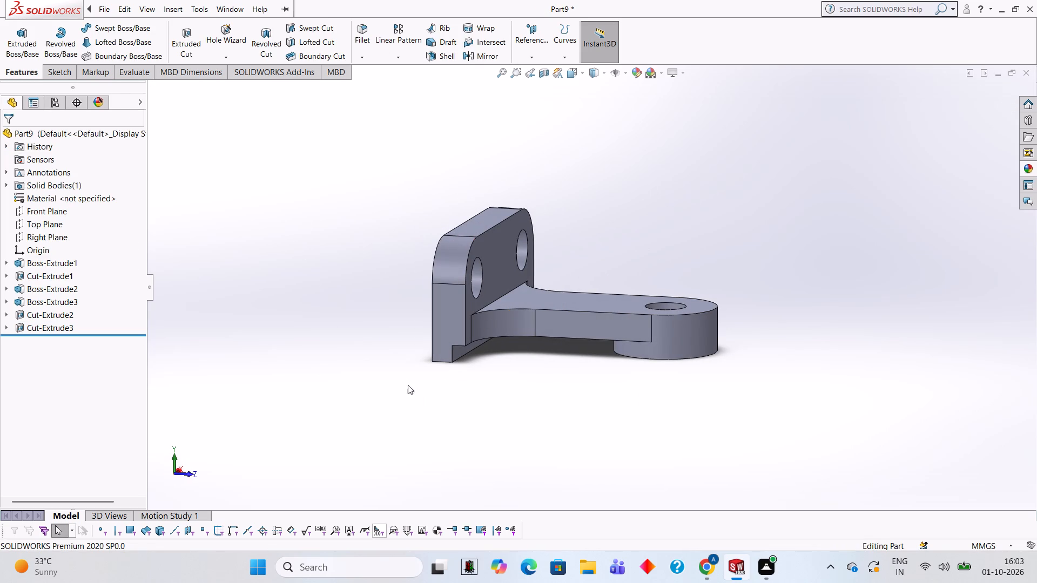
Sketch a closed right triangle on the plate's side face, joining the arm's top edge to the plate's upper corner, with a 22 mm vertical side.
click(453, 314)
click(501, 282)
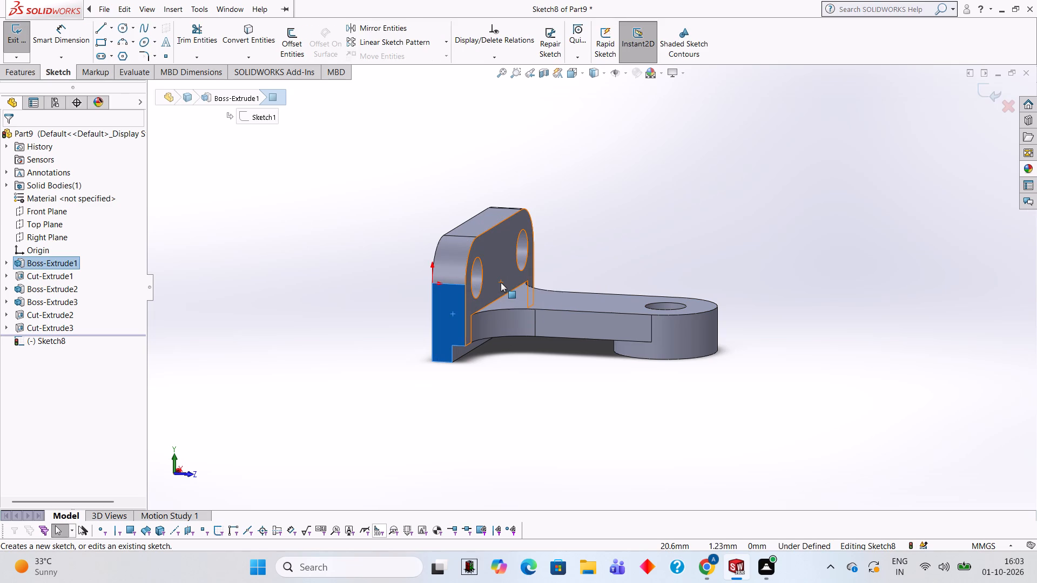
key(ctrl+8)
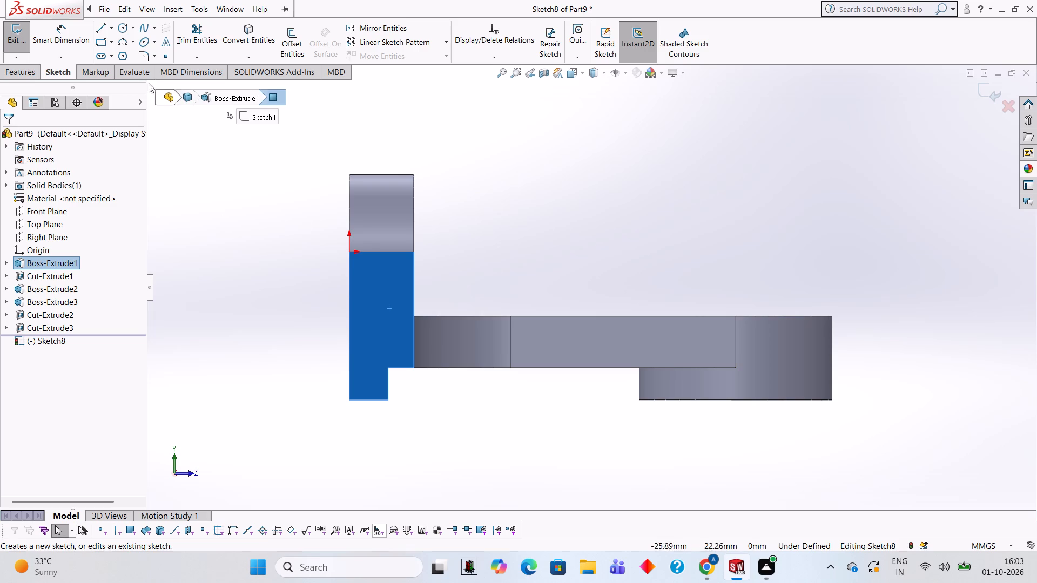
click(105, 28)
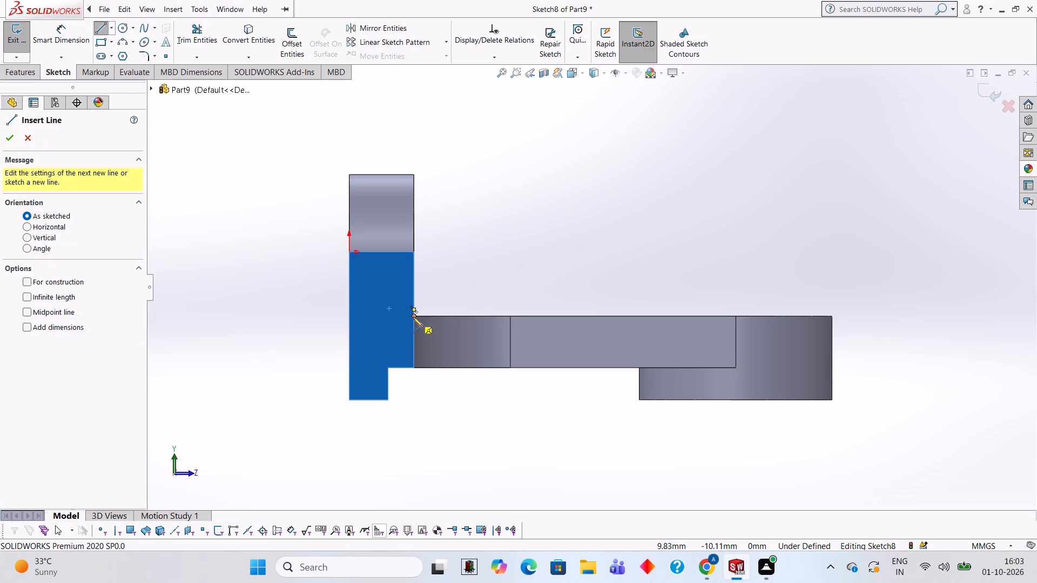
click(413, 315)
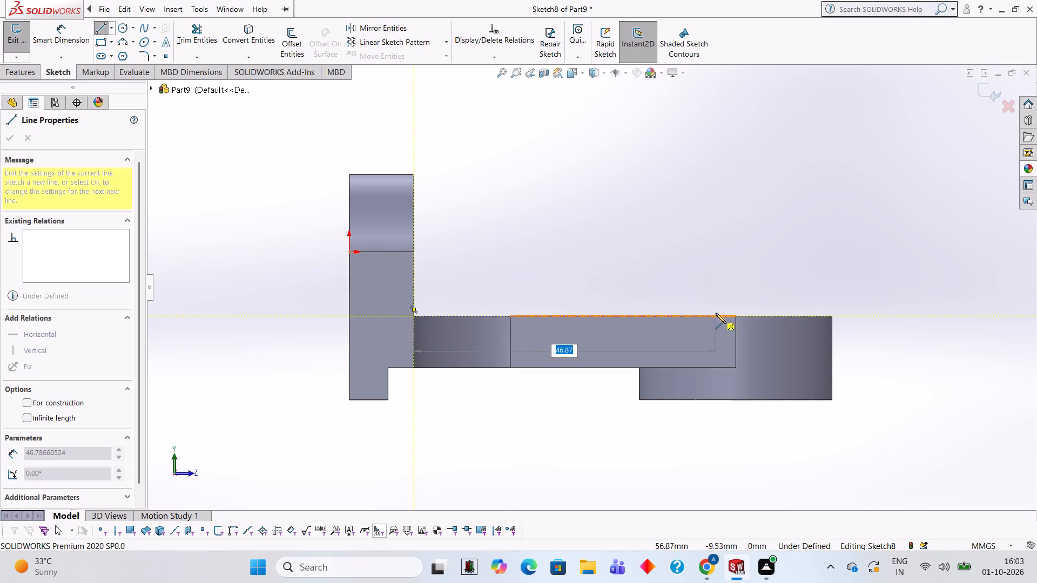
click(735, 317)
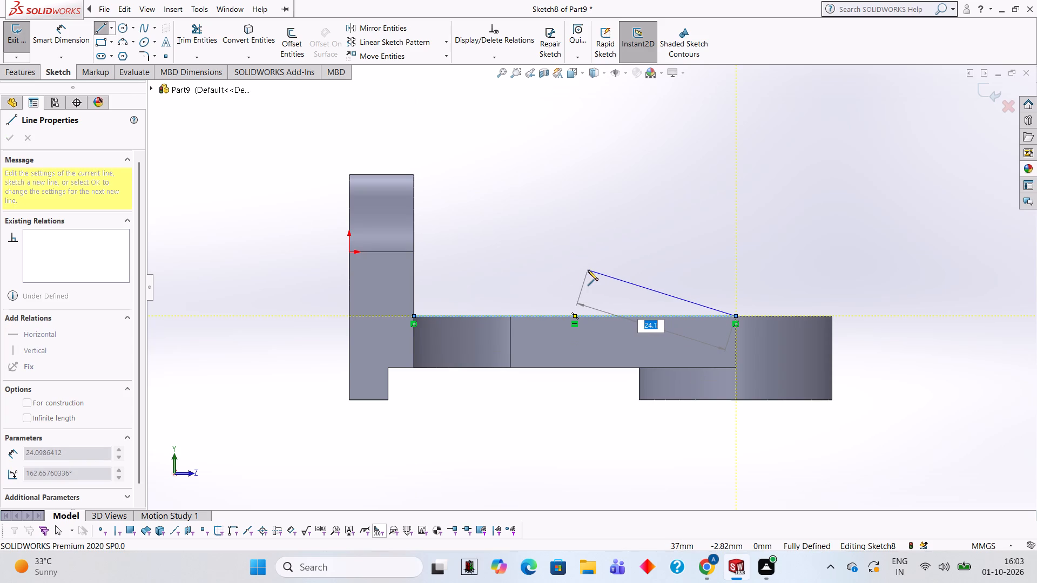
click(414, 177)
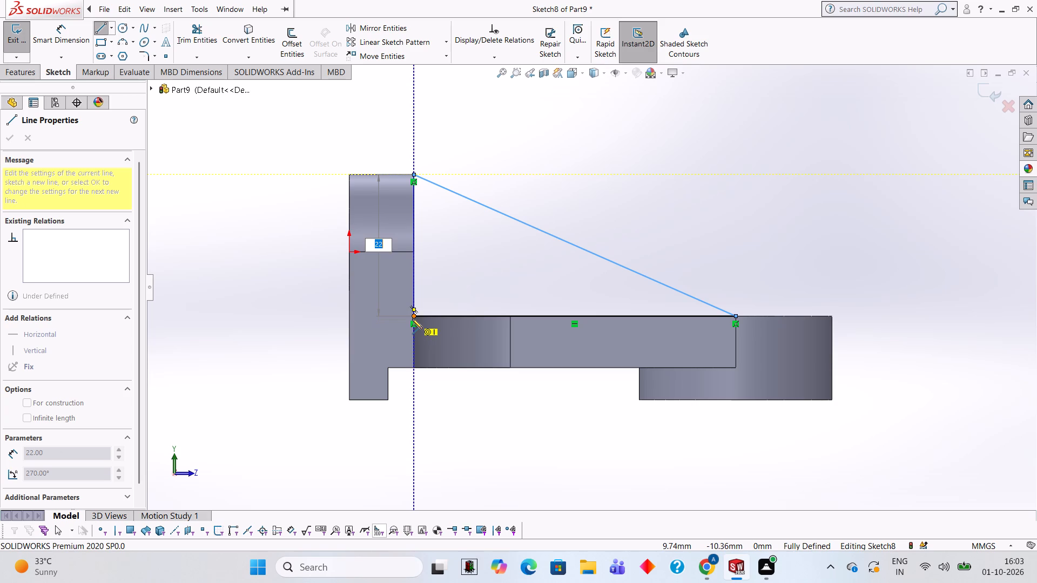
click(412, 318)
scroll(376, 295, up, 2)
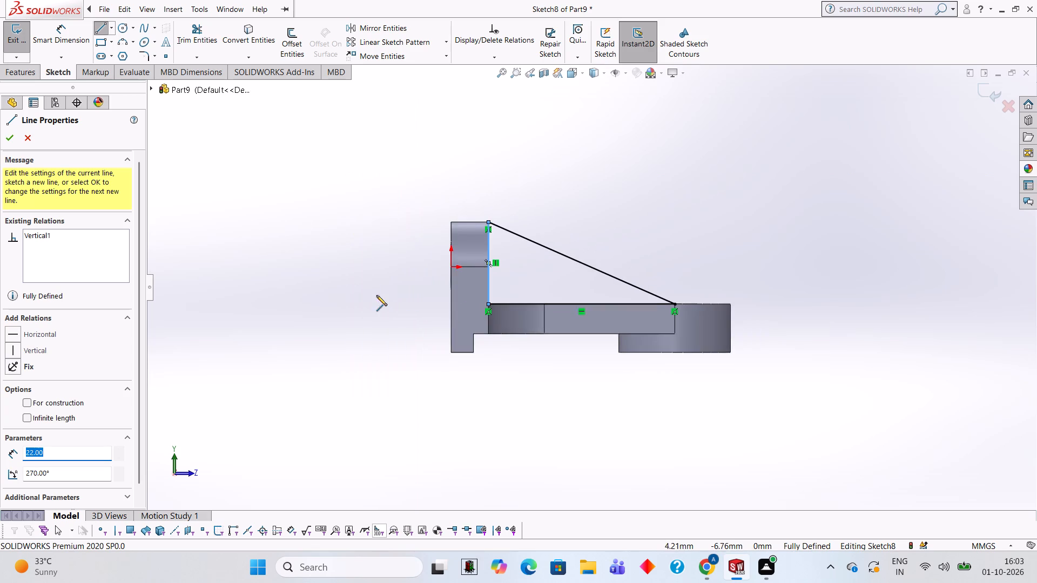
scroll(376, 295, up, 1)
scroll(502, 291, down, 18)
scroll(393, 455, up, 1)
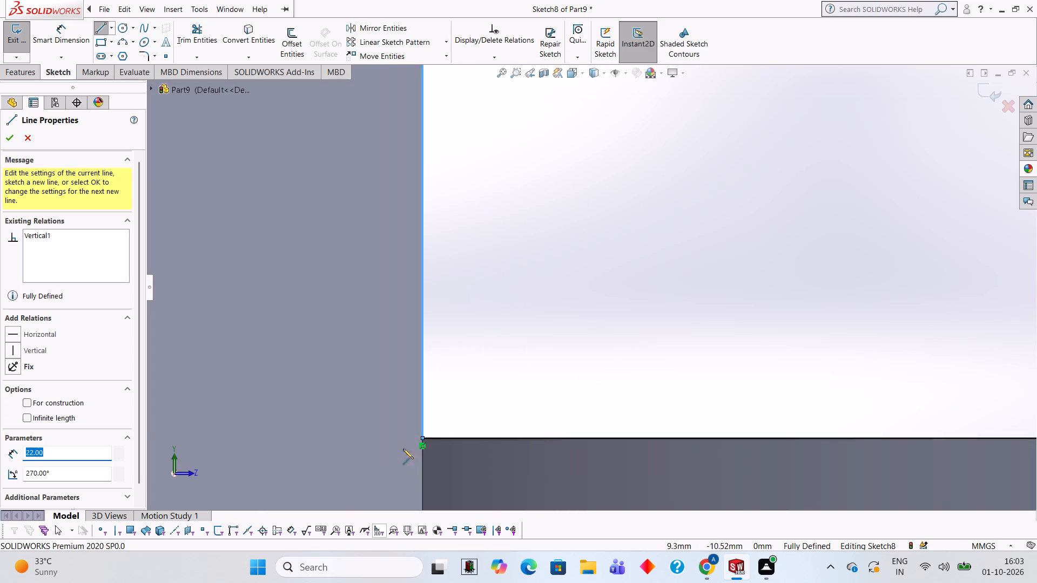
scroll(403, 449, up, 17)
scroll(738, 219, down, 3)
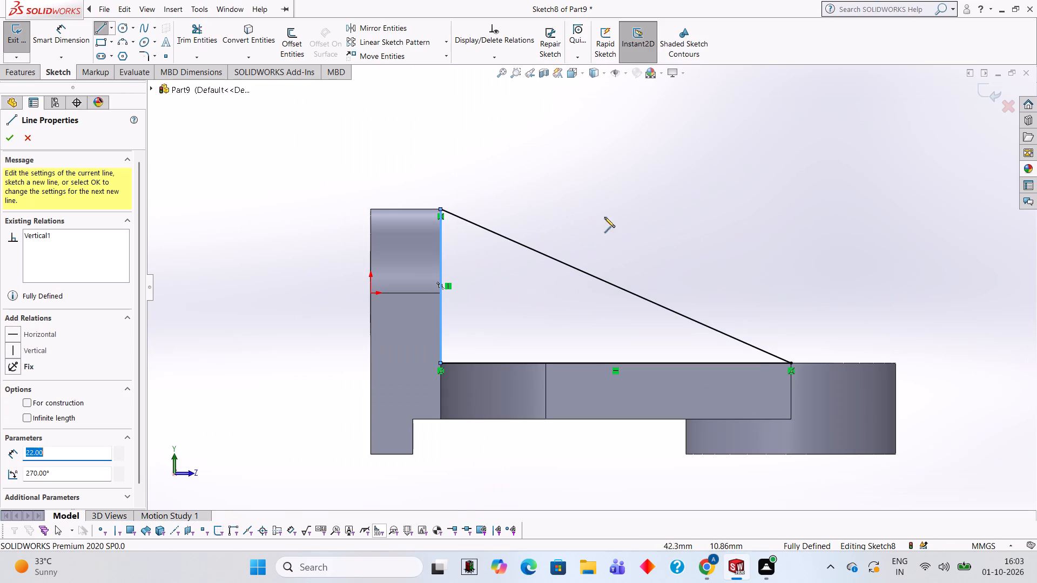
Start a blind Extruded Boss from the triangle, reverse its direction towards the middle of the bracket, and clear the depth value.
click(28, 69)
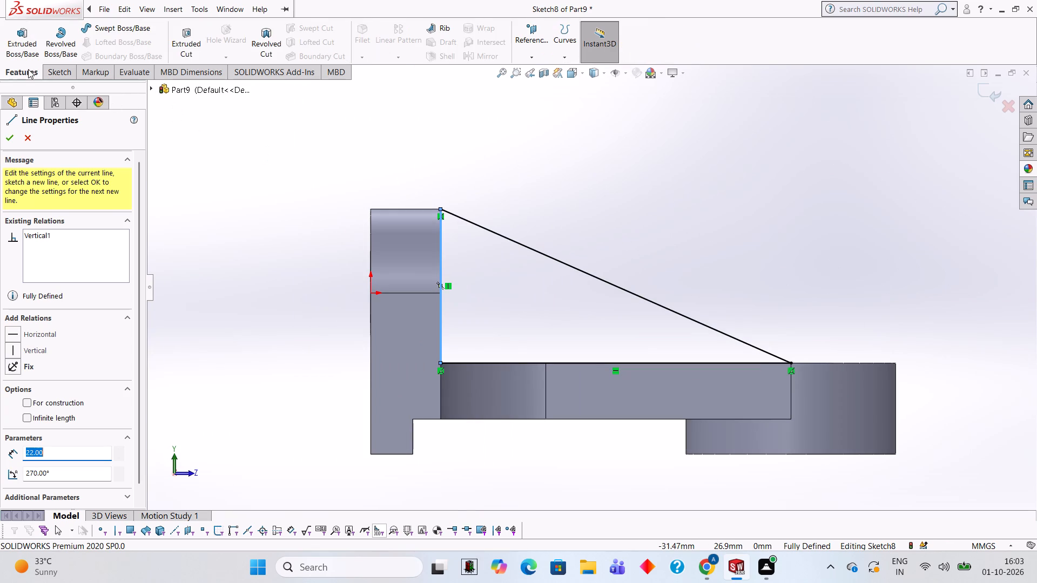
click(26, 42)
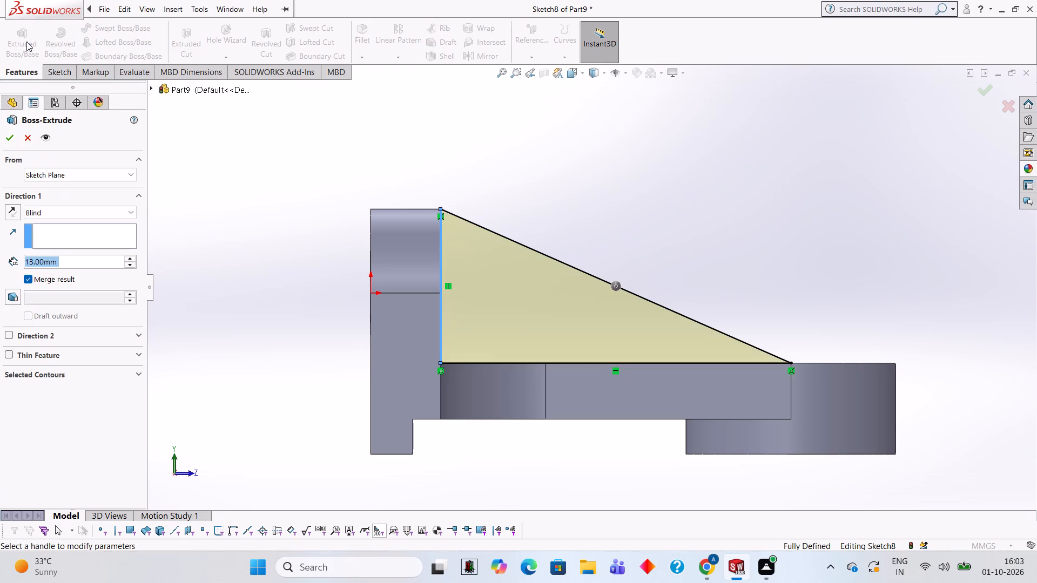
middle_drag(578, 175, 502, 204)
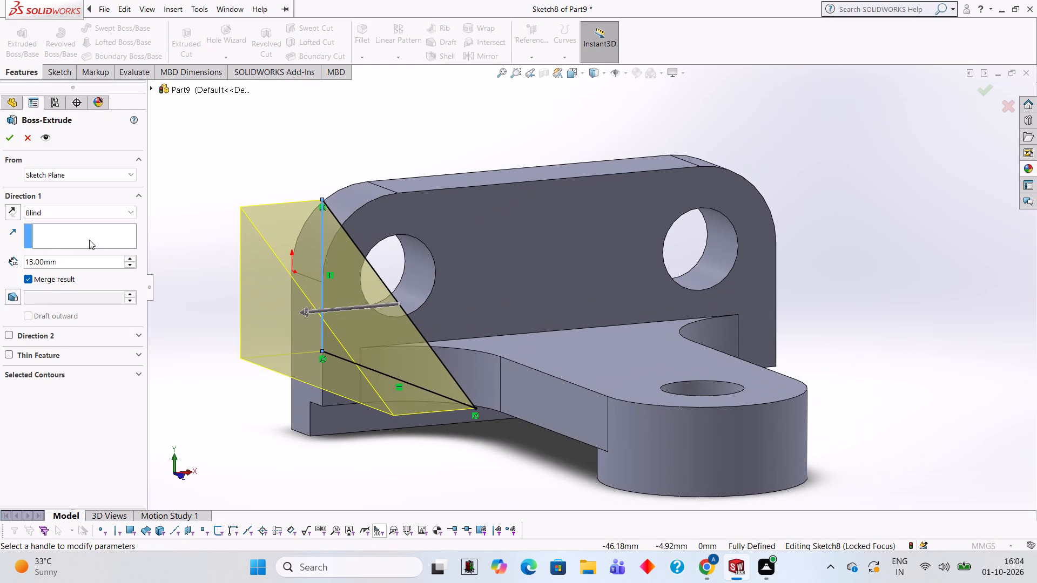
click(10, 212)
click(59, 267)
key(BackSpace)
key(BackSpace)
key(BackSpace)
key(BackSpace)
key(BackSpace)
key(BackSpace)
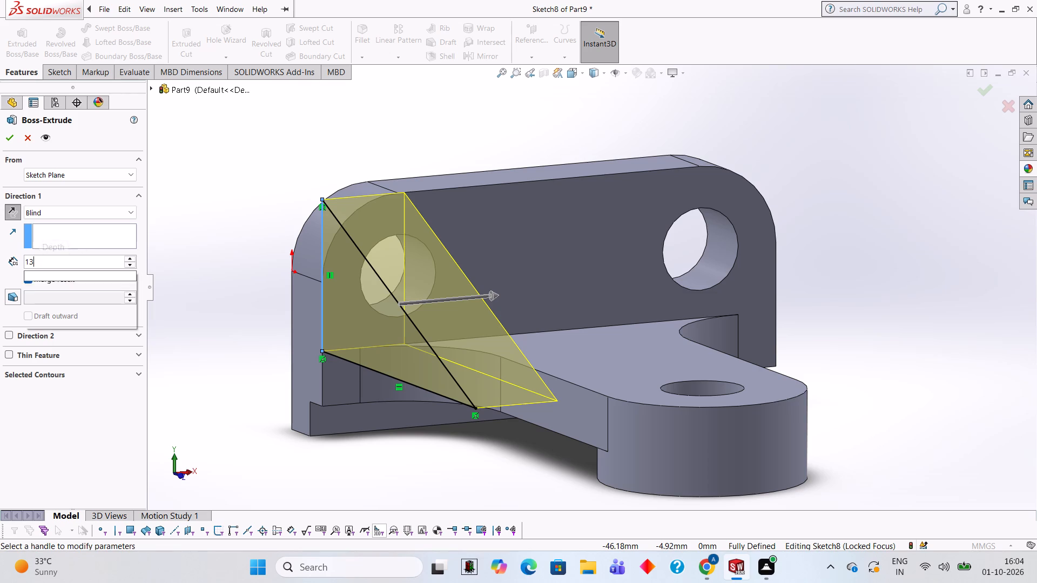
key(BackSpace)
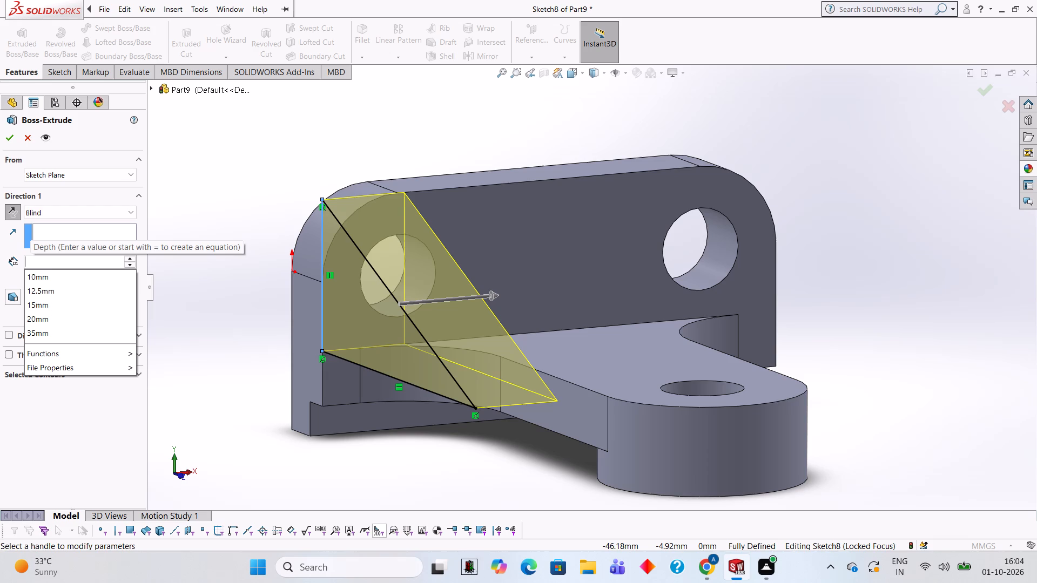
In Calculator, compute 72 ÷ 2, subtract 10, and divide the result by 2.
text(72/)
key(2)
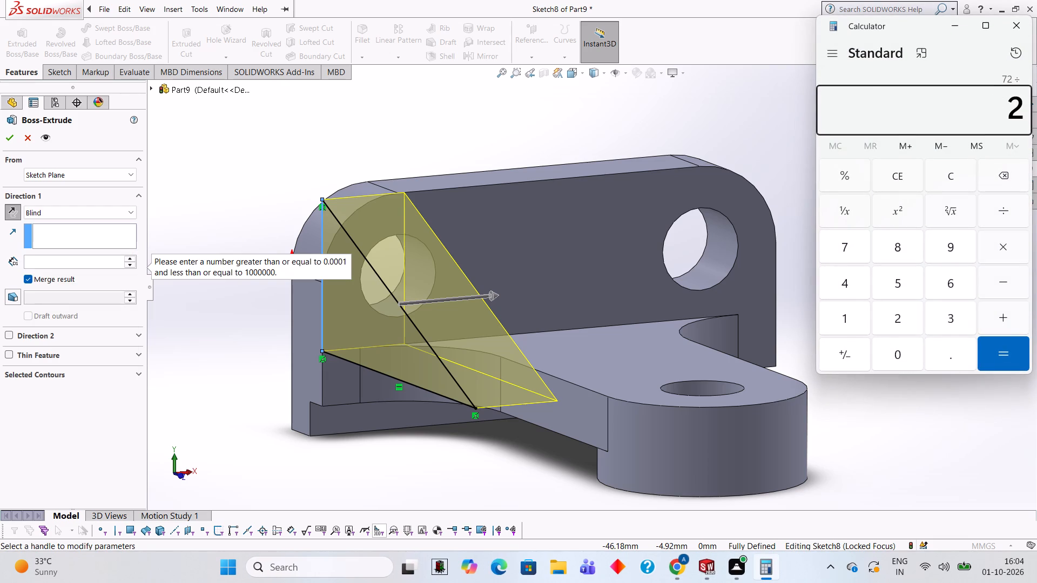
key(Return)
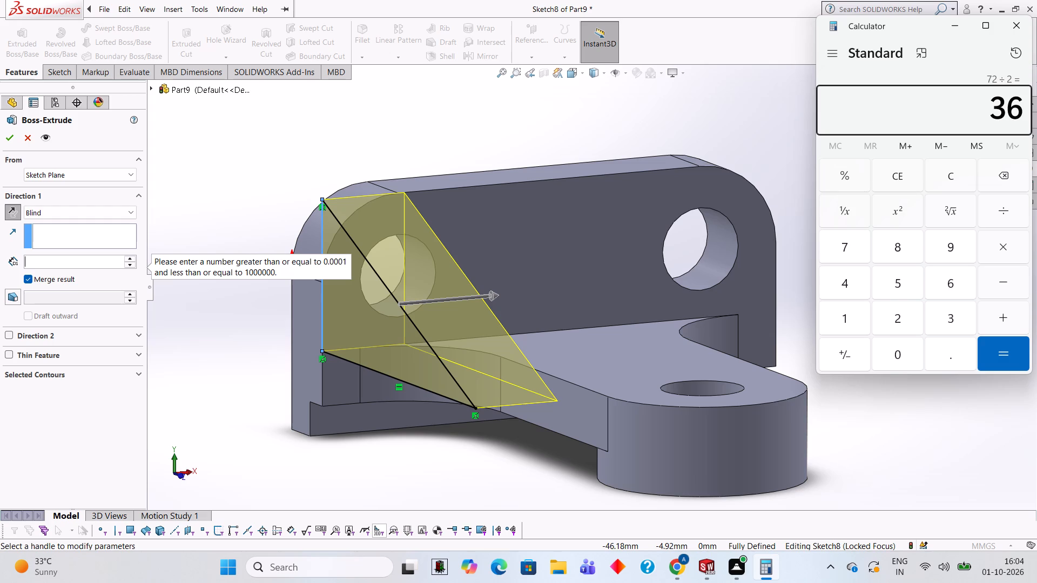
key(Delete)
text(72)
key(slash)
key(2)
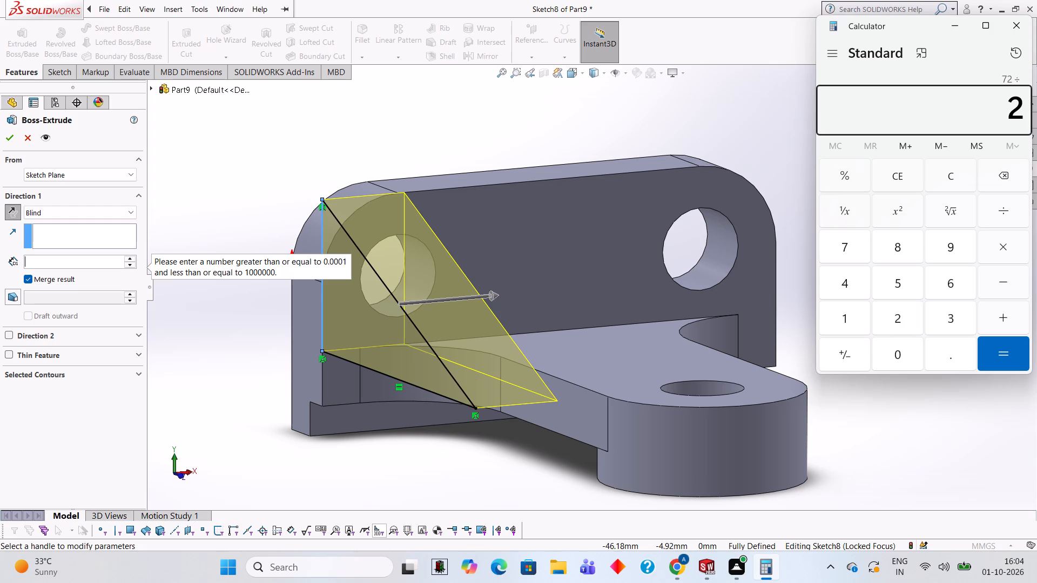
key(Return)
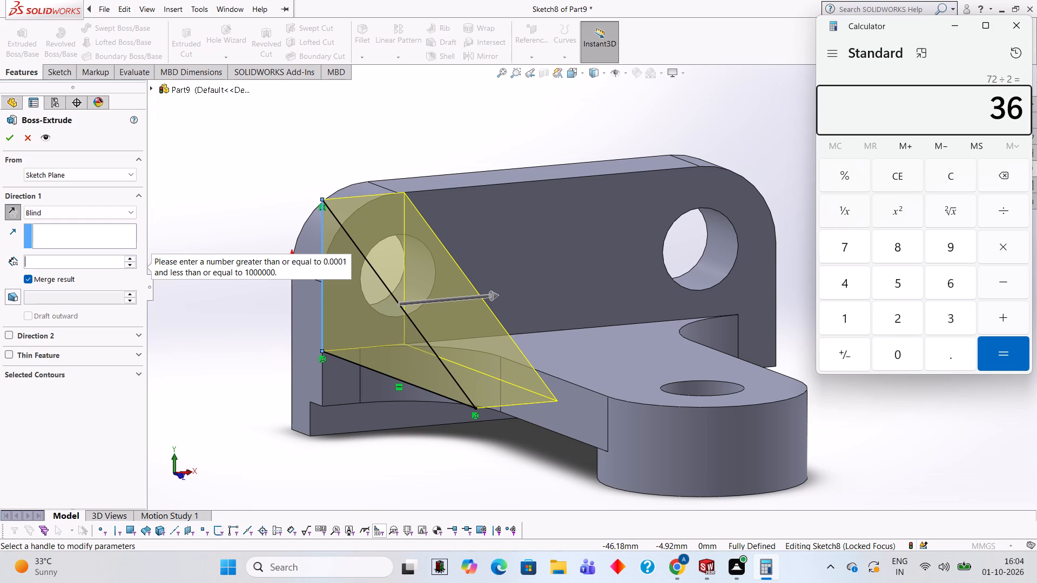
text(-10)
key(Return)
text(/2)
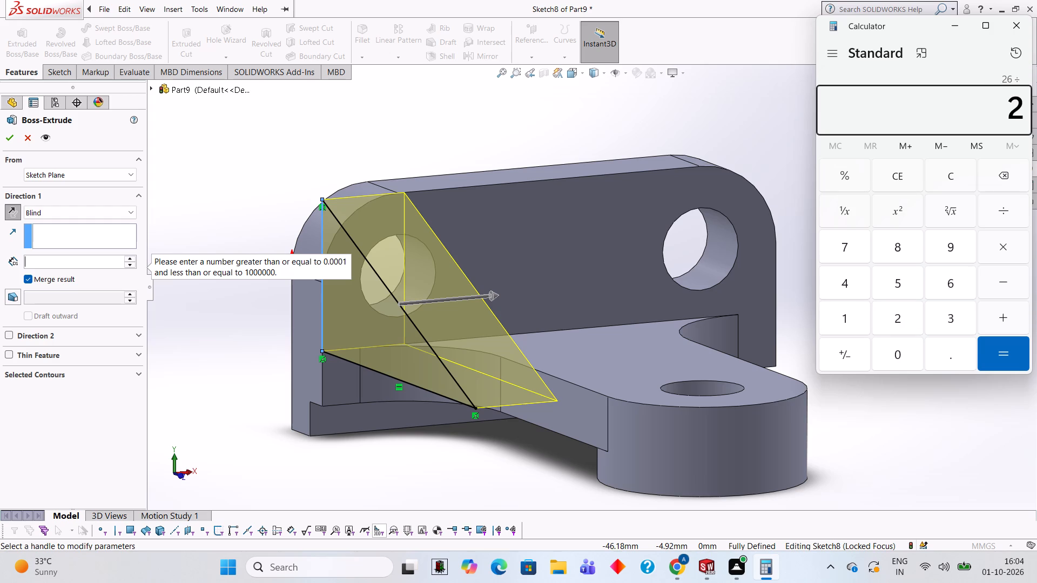
key(Return)
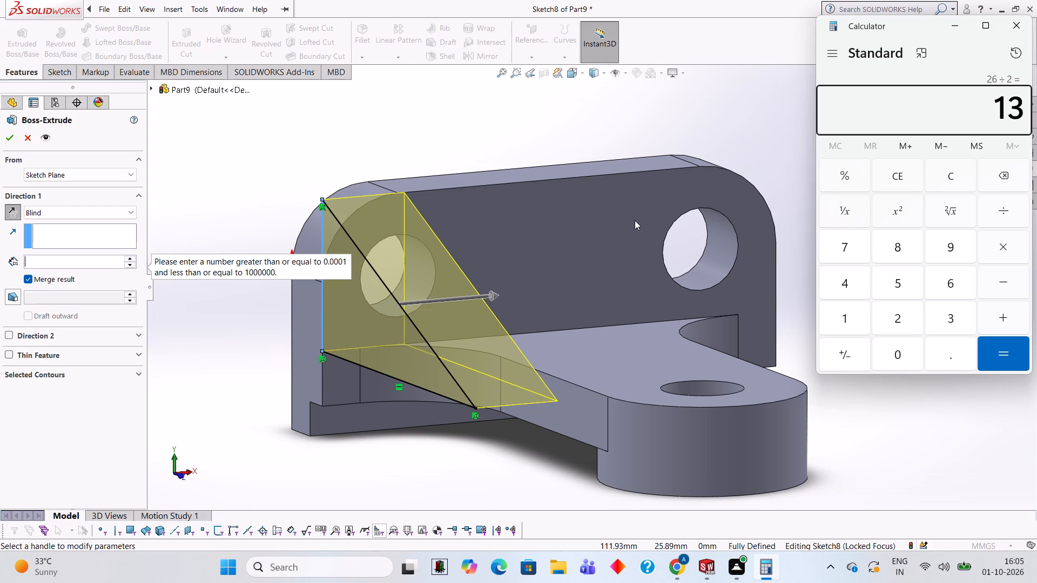
In Calculator, compute 72 − 10, divide the result by 2, and close Calculator.
key(Delete)
text(72)
text(-10)
key(Return)
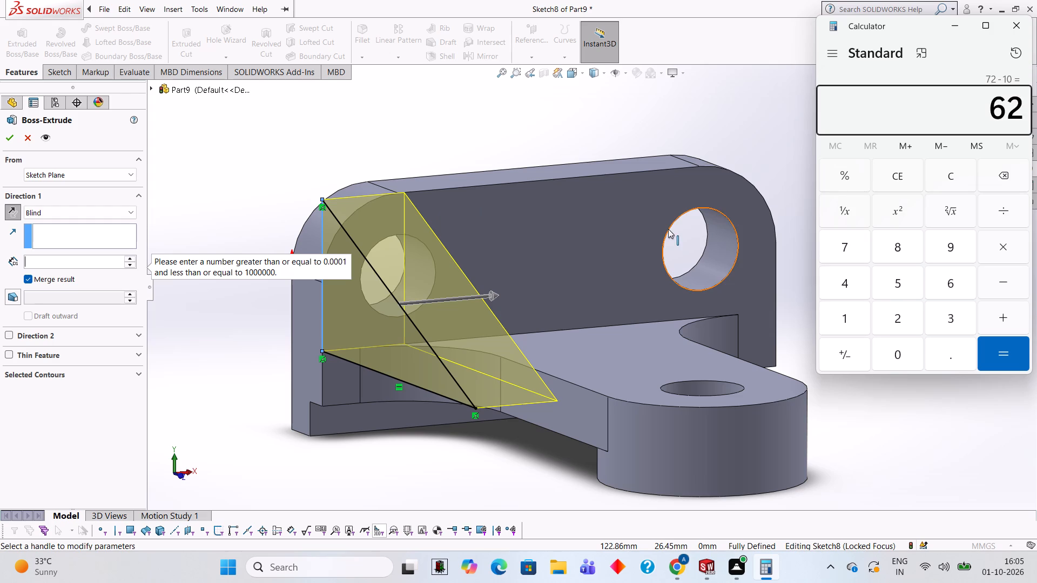
text(/2)
key(Return)
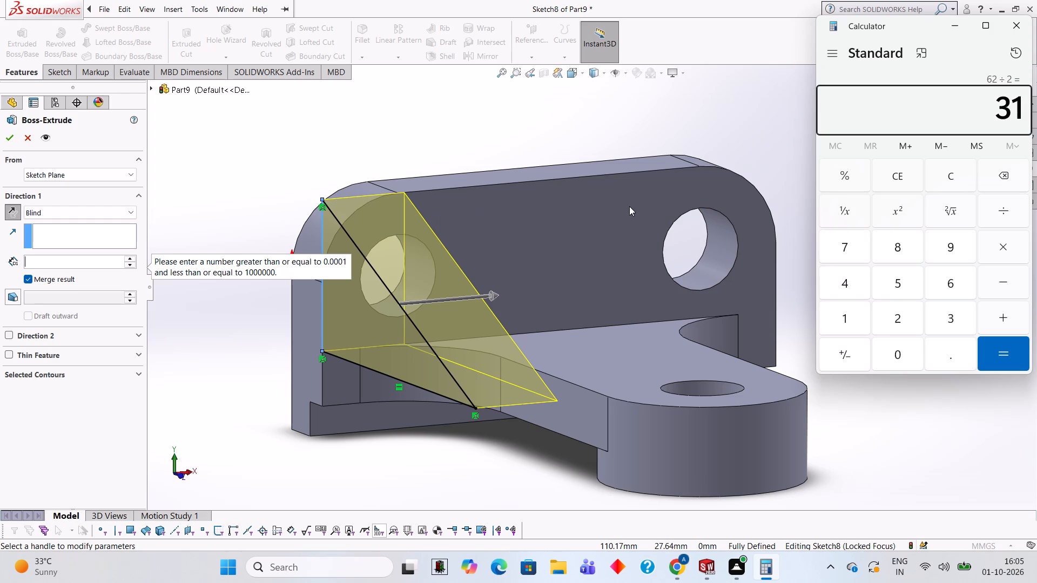
click(1021, 22)
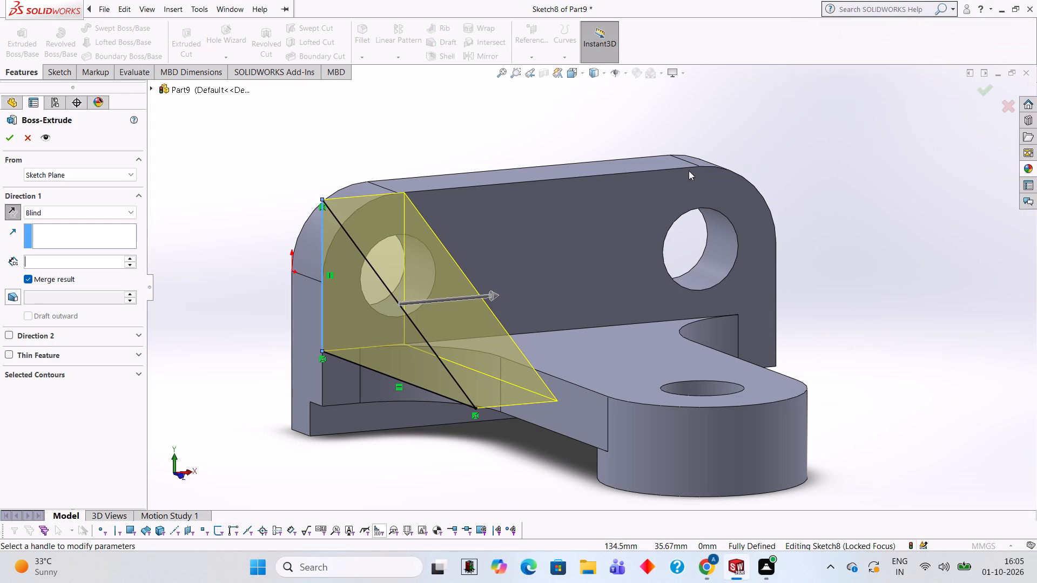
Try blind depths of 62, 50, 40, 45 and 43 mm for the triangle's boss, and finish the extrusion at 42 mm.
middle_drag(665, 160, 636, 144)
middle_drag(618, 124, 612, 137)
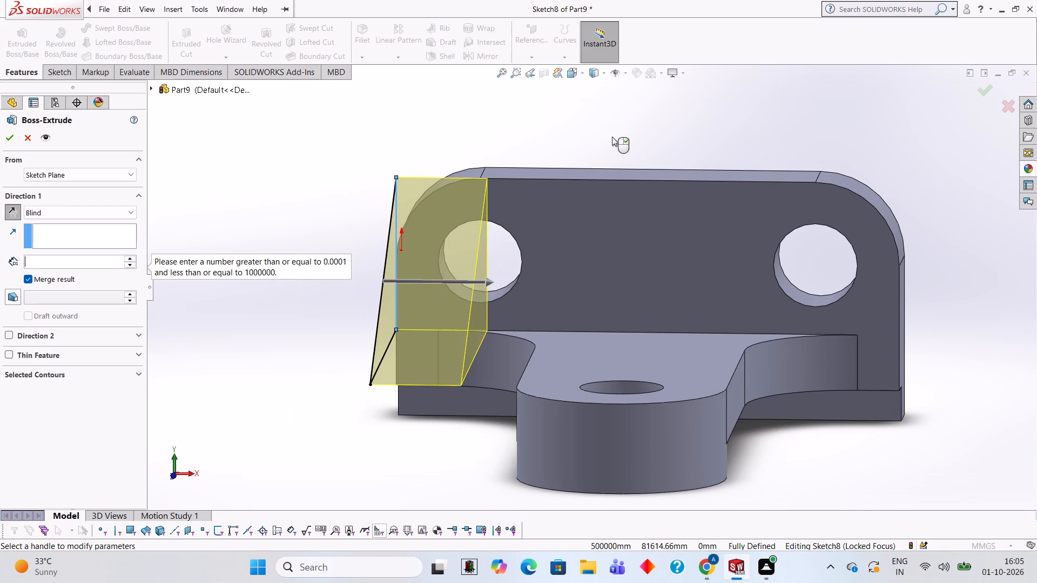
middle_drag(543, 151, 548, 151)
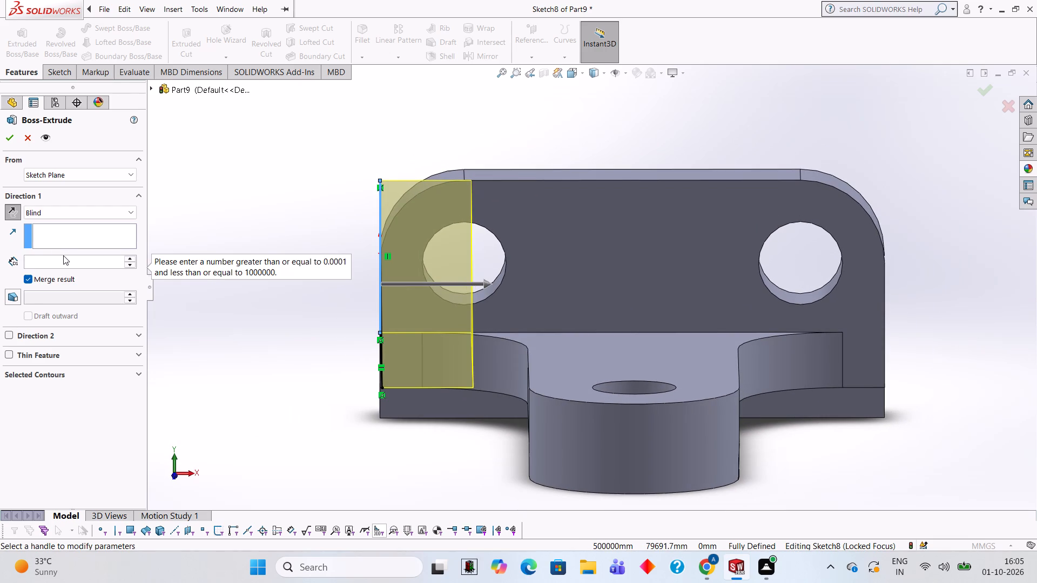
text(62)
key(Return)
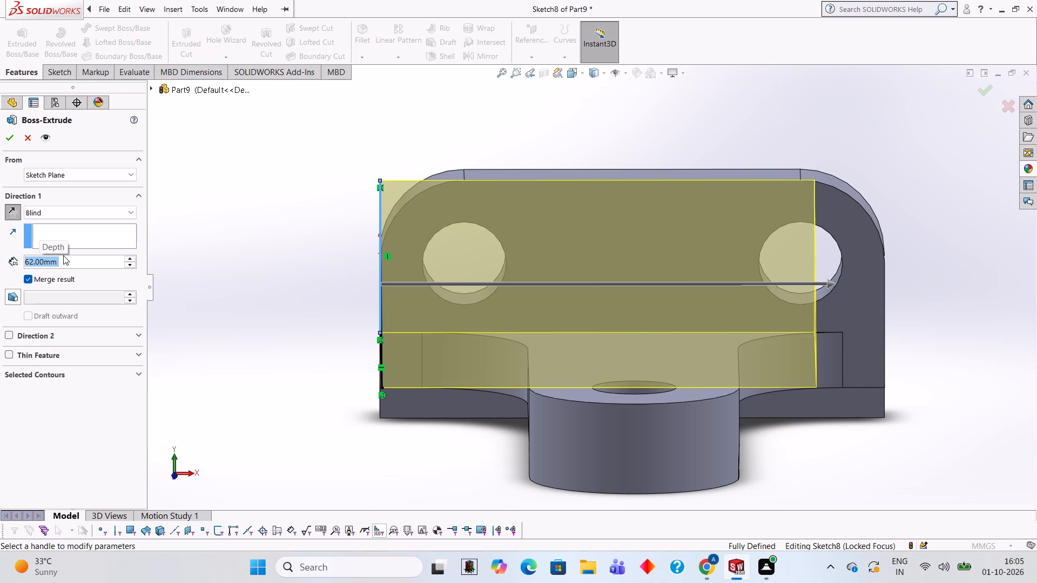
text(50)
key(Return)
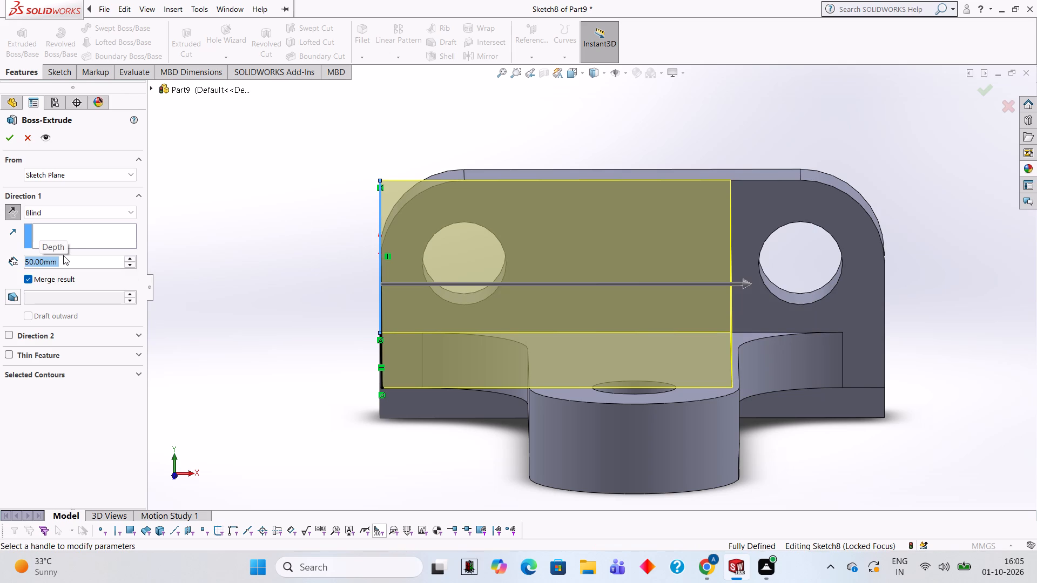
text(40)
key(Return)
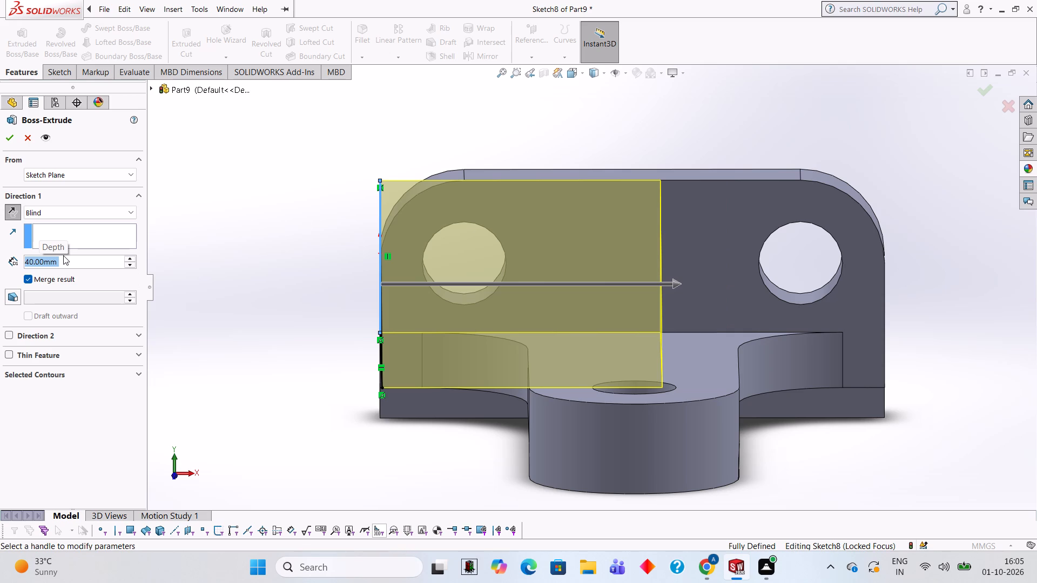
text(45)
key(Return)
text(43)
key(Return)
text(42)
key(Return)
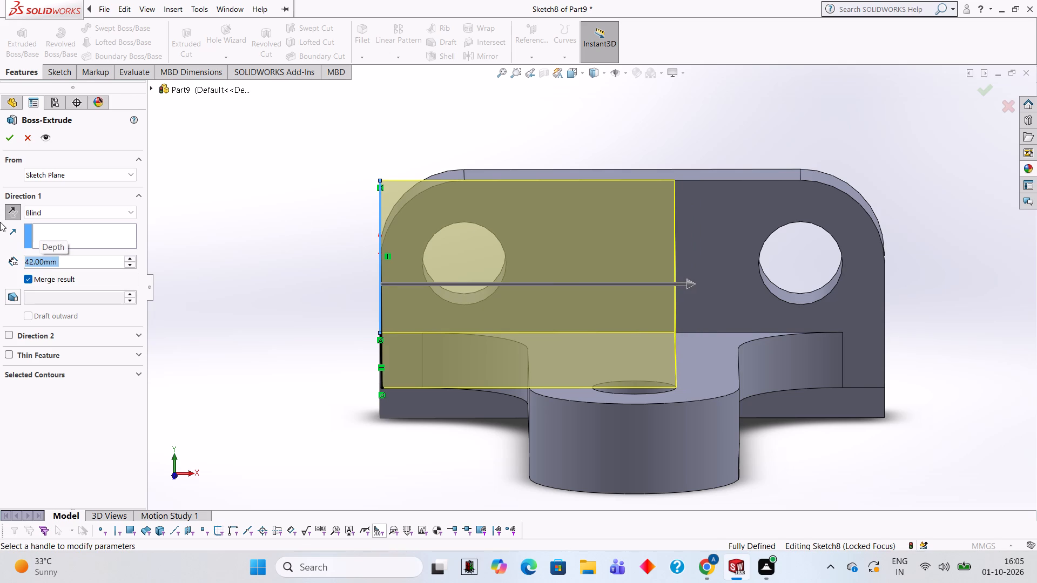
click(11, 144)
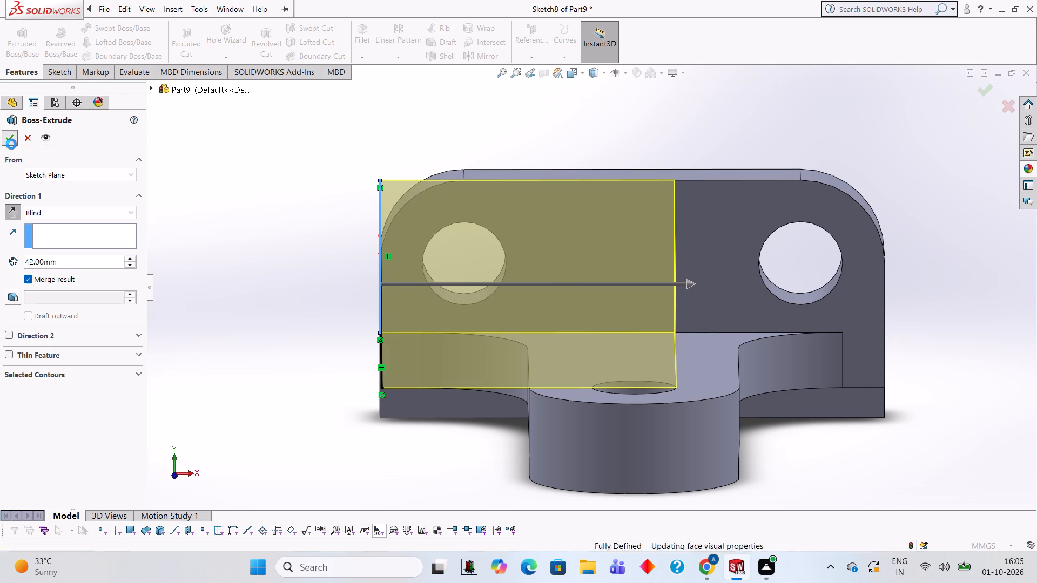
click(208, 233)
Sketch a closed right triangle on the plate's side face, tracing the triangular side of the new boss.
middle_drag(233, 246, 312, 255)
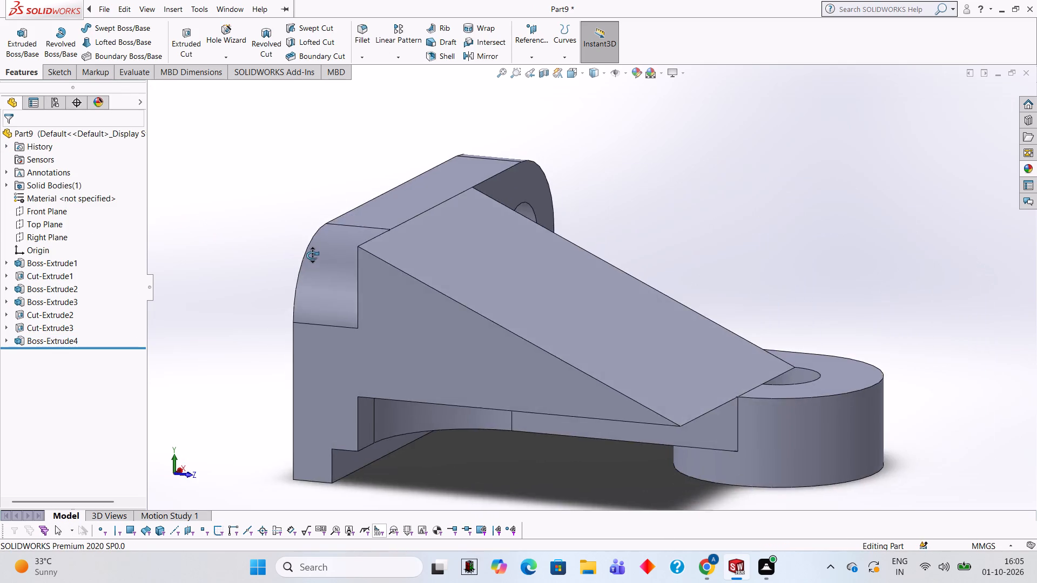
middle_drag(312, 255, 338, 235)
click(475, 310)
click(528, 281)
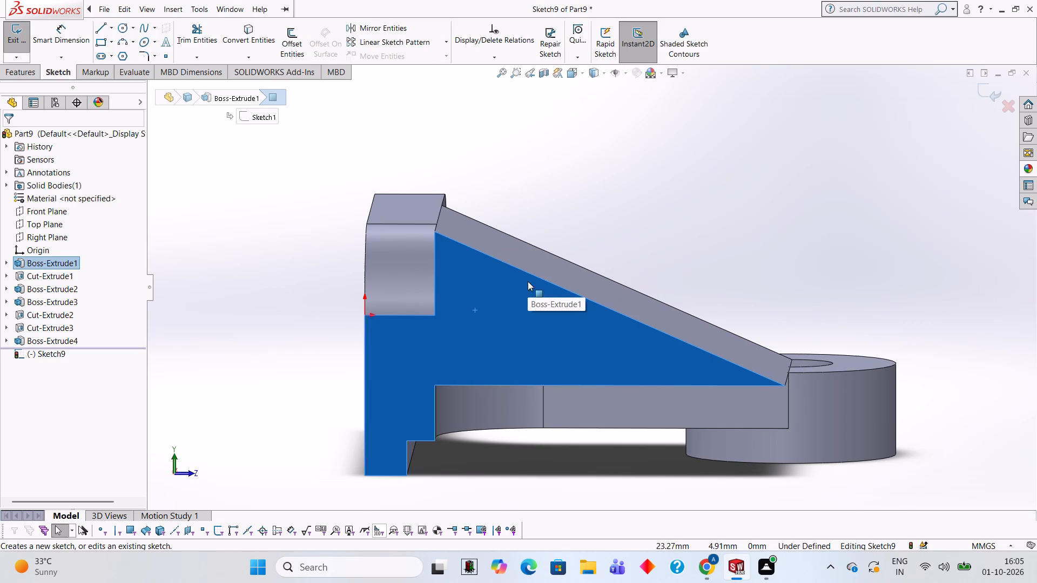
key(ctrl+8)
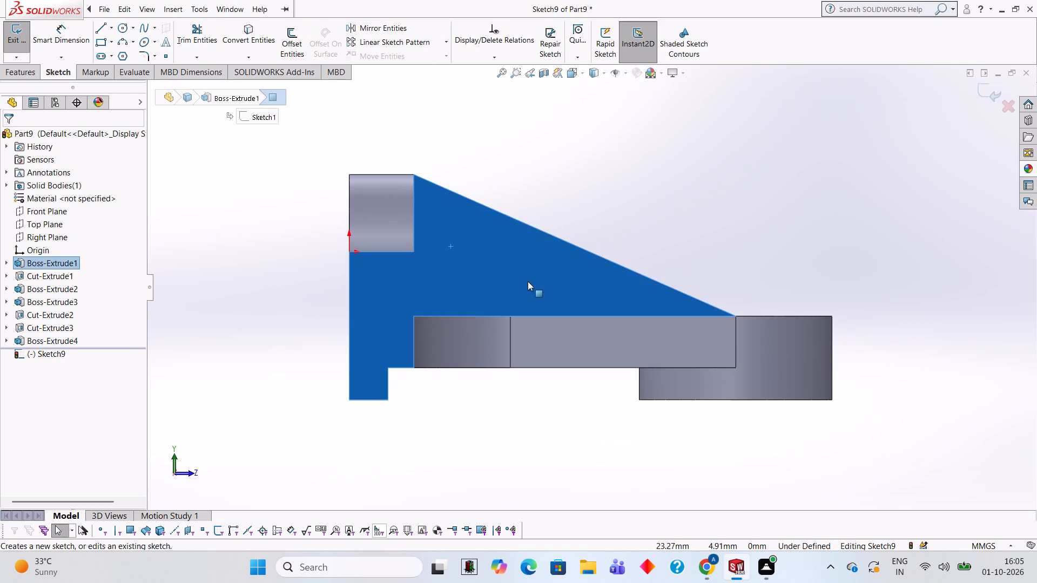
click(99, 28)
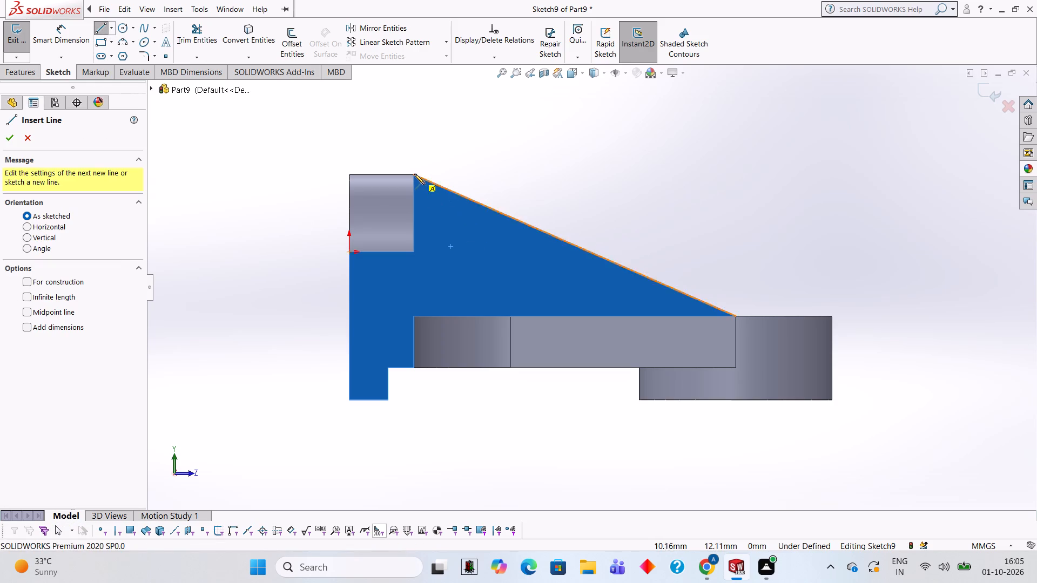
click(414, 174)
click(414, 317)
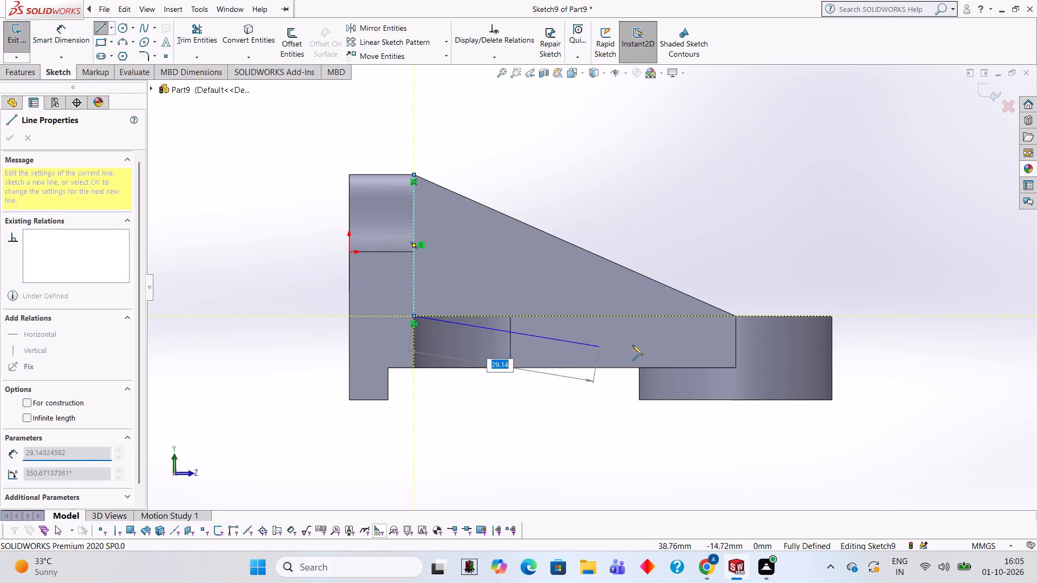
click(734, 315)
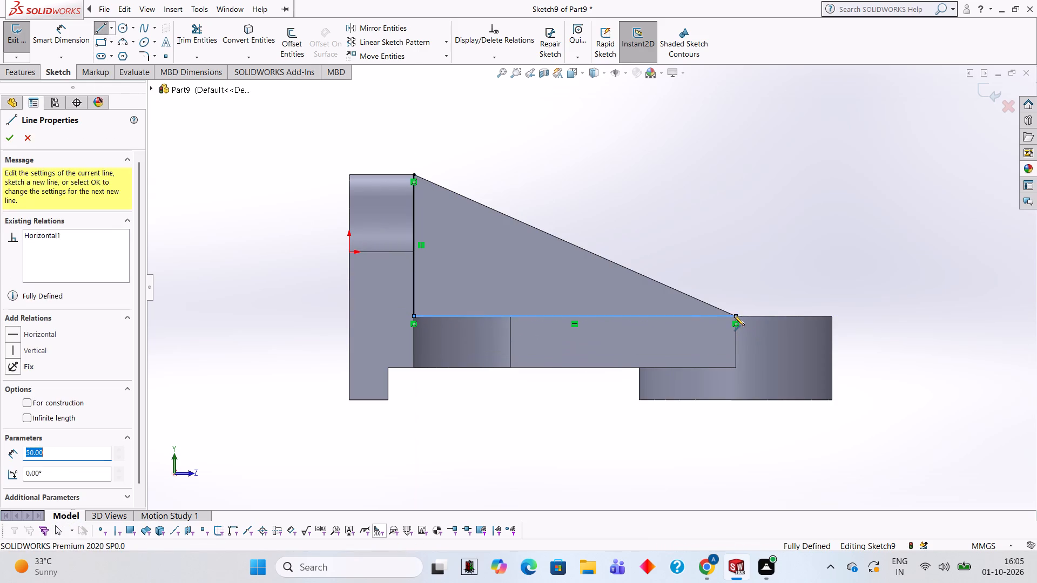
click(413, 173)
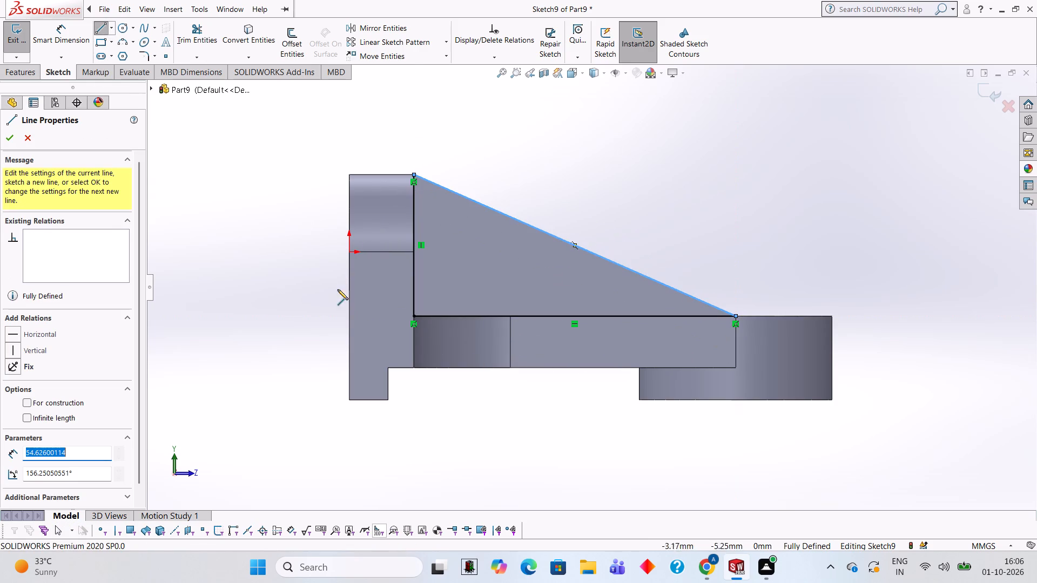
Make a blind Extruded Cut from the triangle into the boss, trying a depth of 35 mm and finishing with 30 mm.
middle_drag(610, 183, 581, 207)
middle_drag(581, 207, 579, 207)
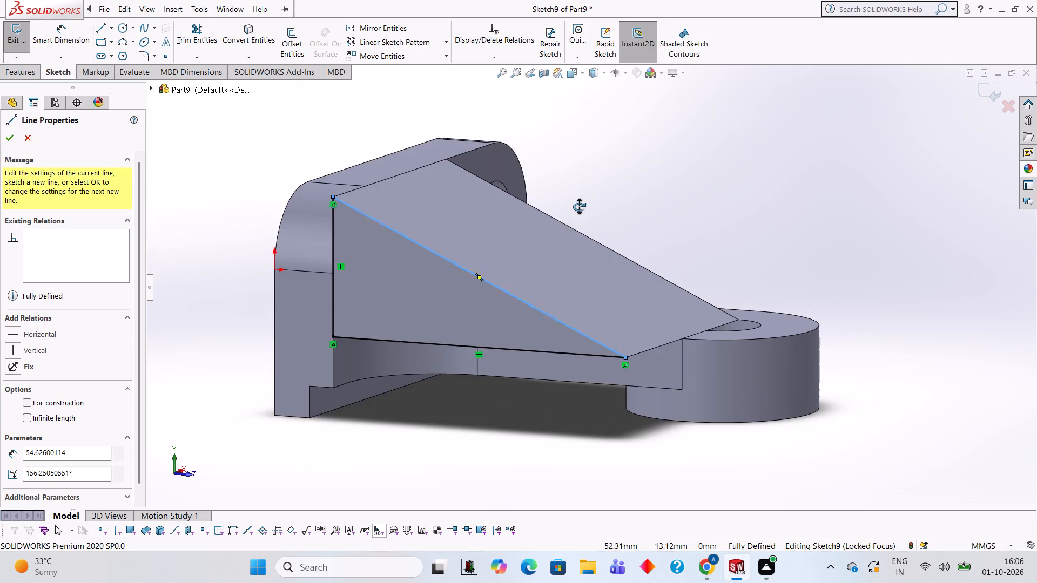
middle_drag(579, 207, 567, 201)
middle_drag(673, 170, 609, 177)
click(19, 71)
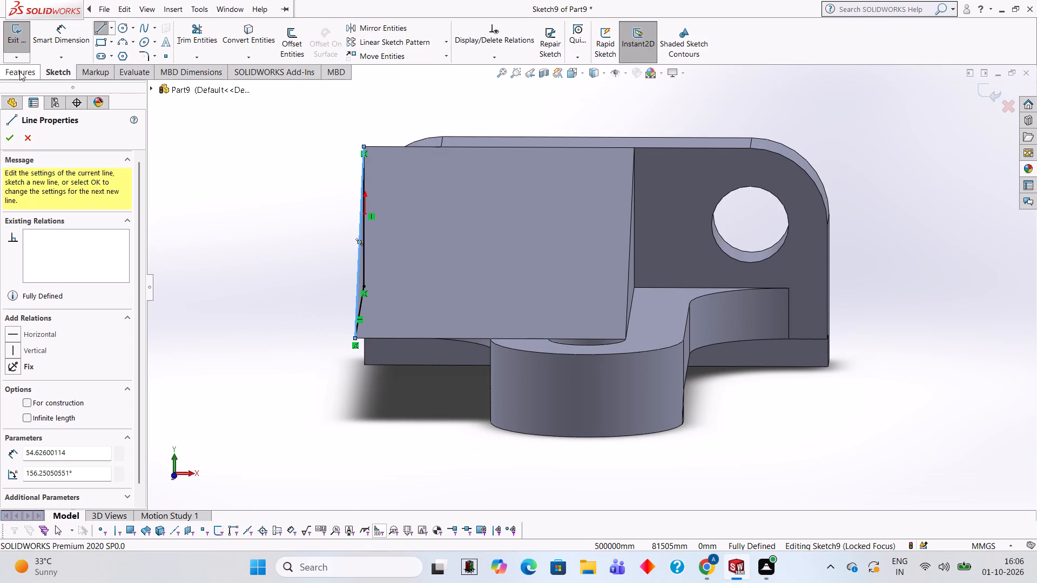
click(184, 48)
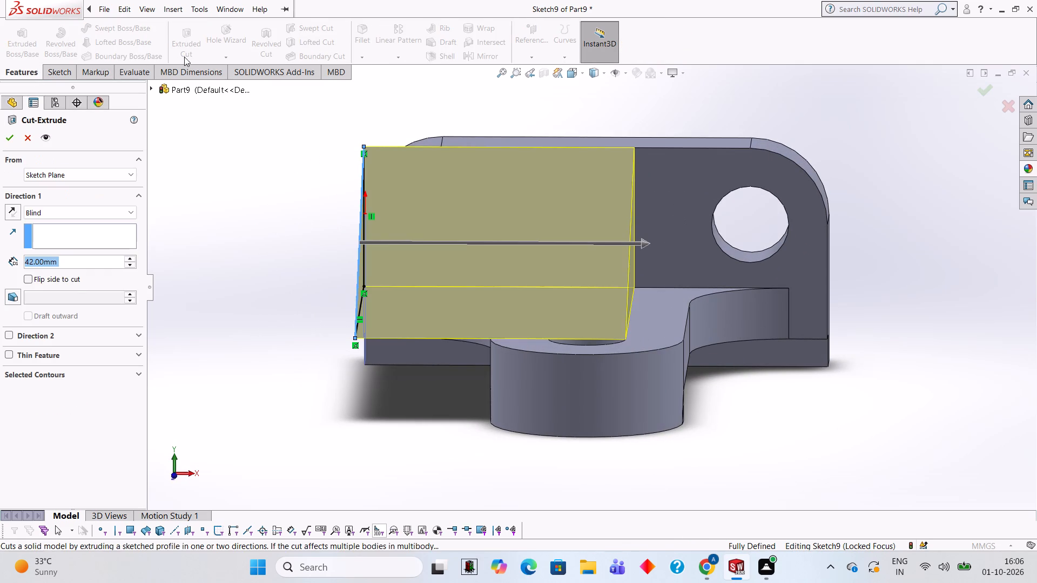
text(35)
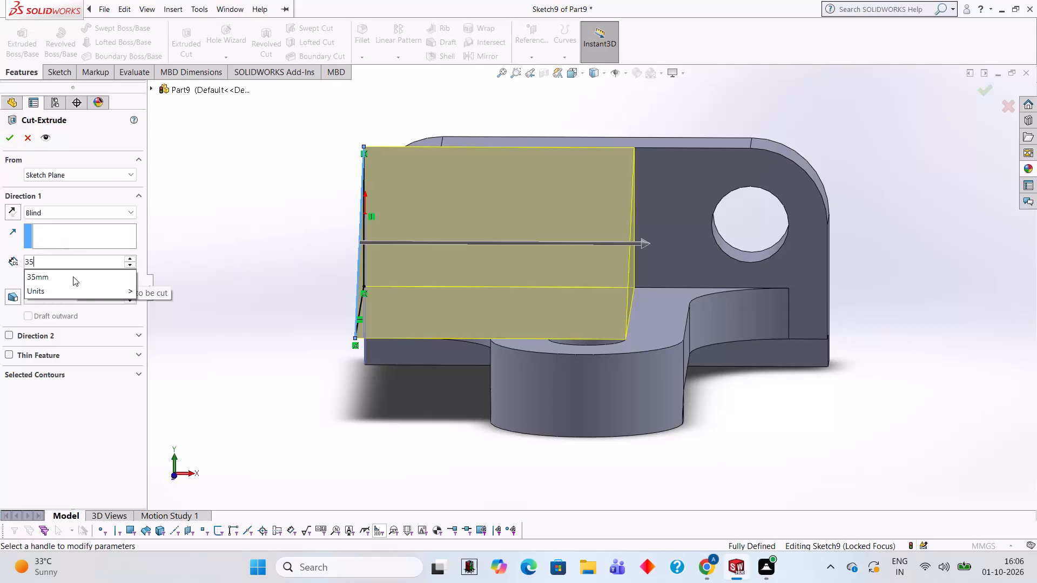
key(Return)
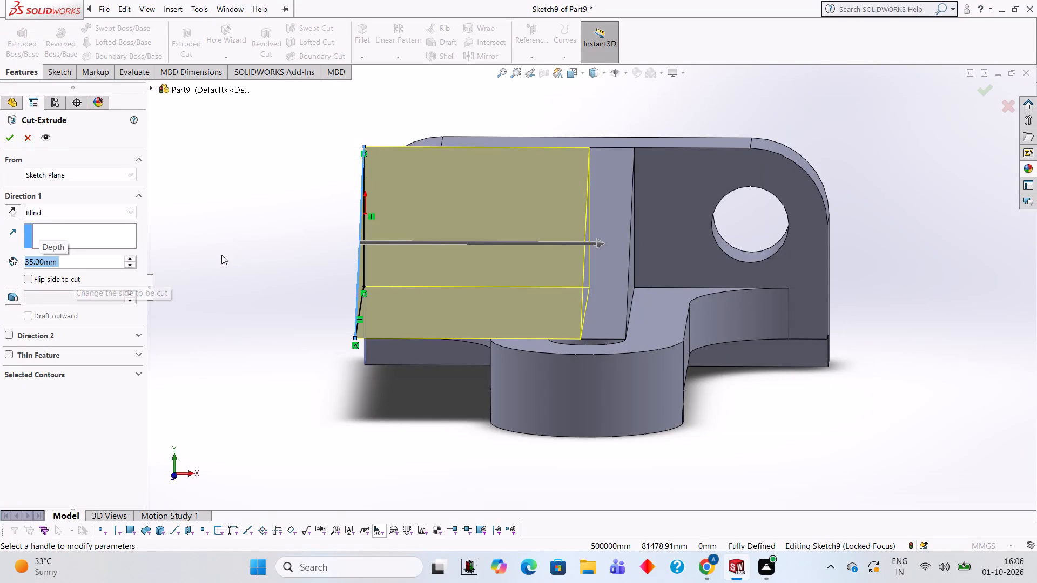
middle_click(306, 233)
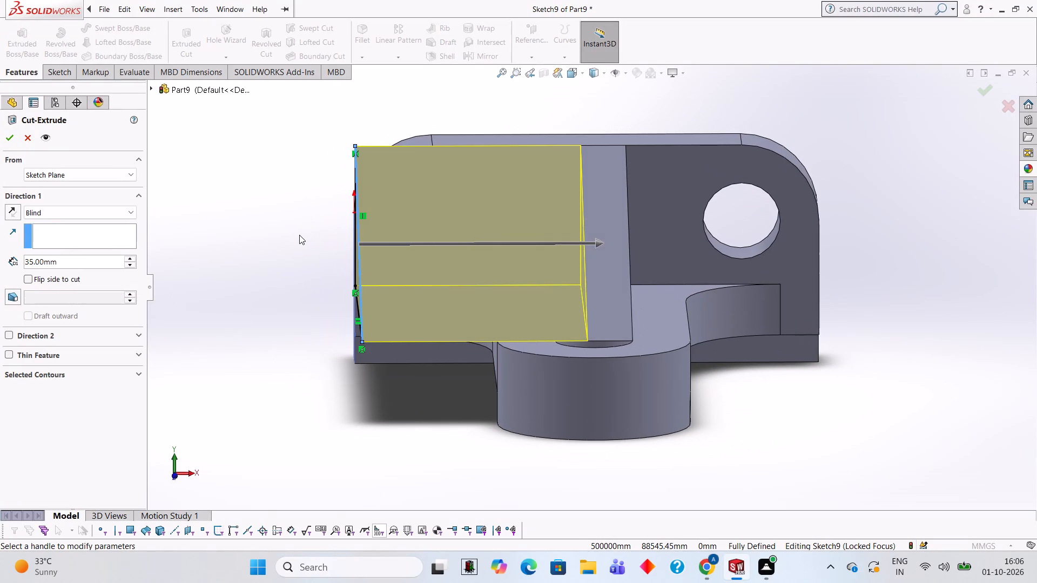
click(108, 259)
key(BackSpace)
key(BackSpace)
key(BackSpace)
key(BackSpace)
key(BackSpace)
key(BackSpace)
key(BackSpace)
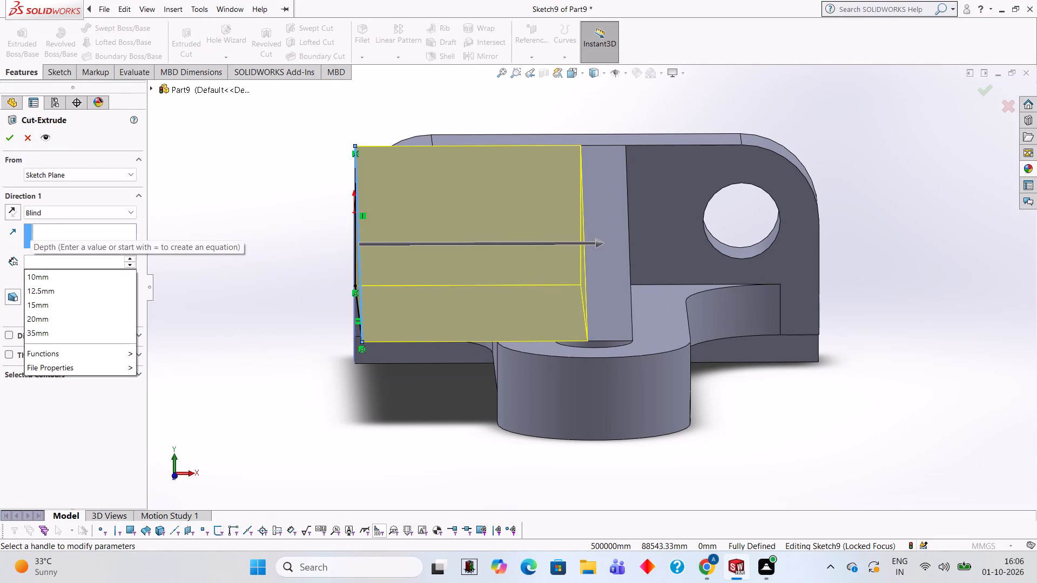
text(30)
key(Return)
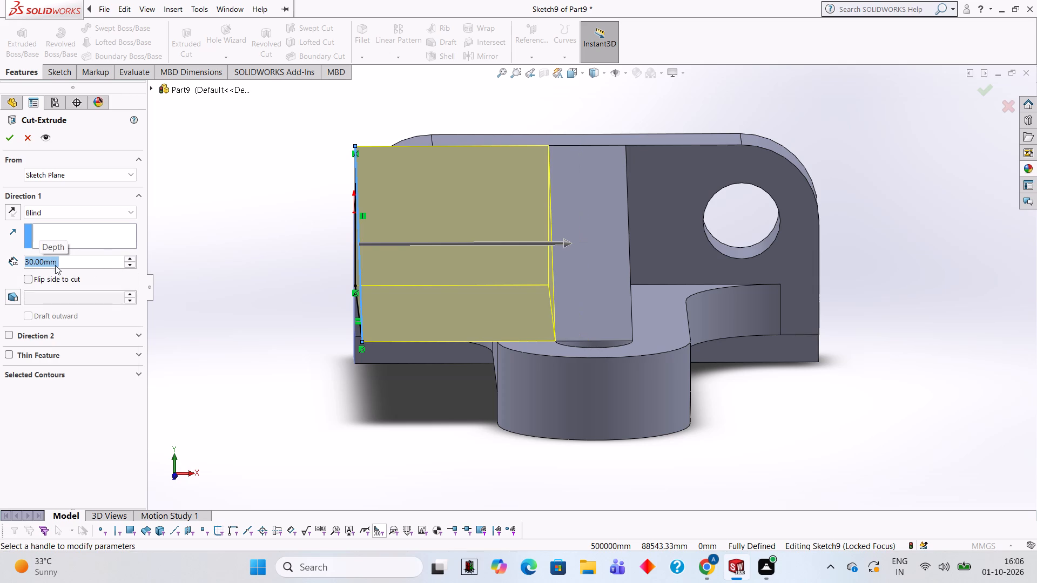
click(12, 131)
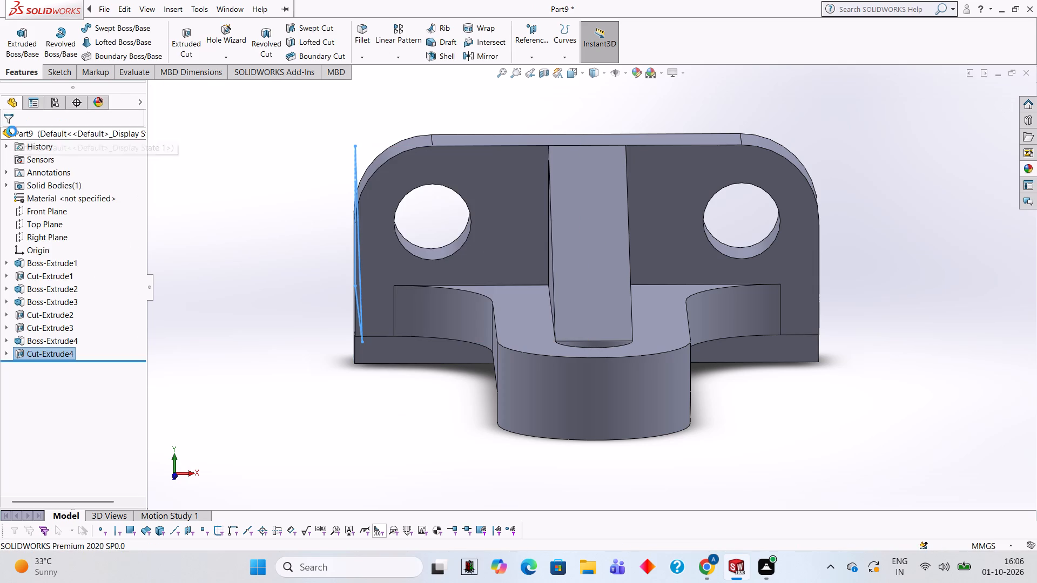
Examine the bracket from the front, side and underside to check the triangular rib and the bore in the end boss.
click(280, 260)
middle_drag(396, 362, 442, 389)
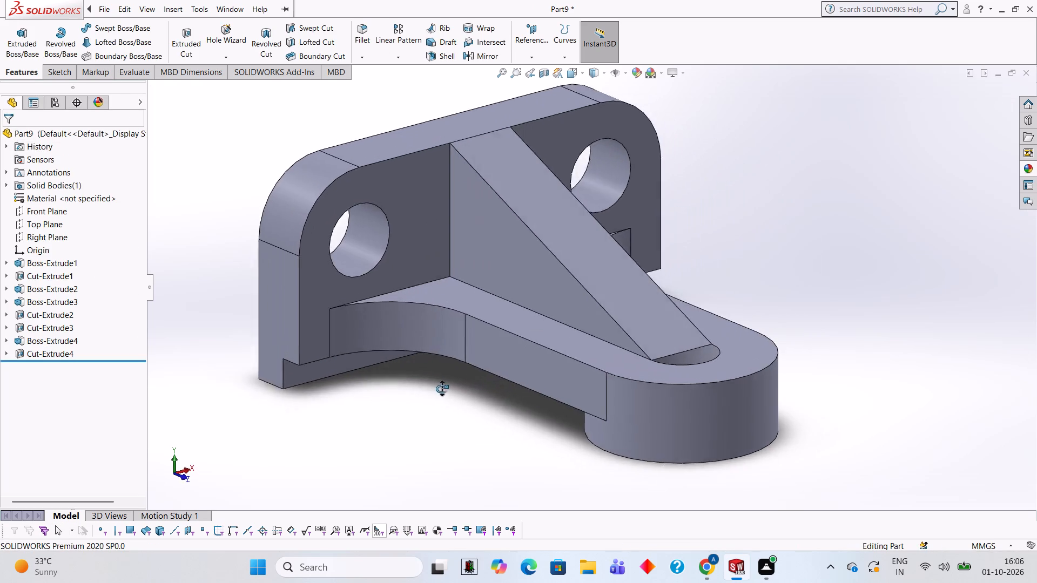
middle_drag(442, 389, 450, 354)
middle_drag(429, 362, 470, 389)
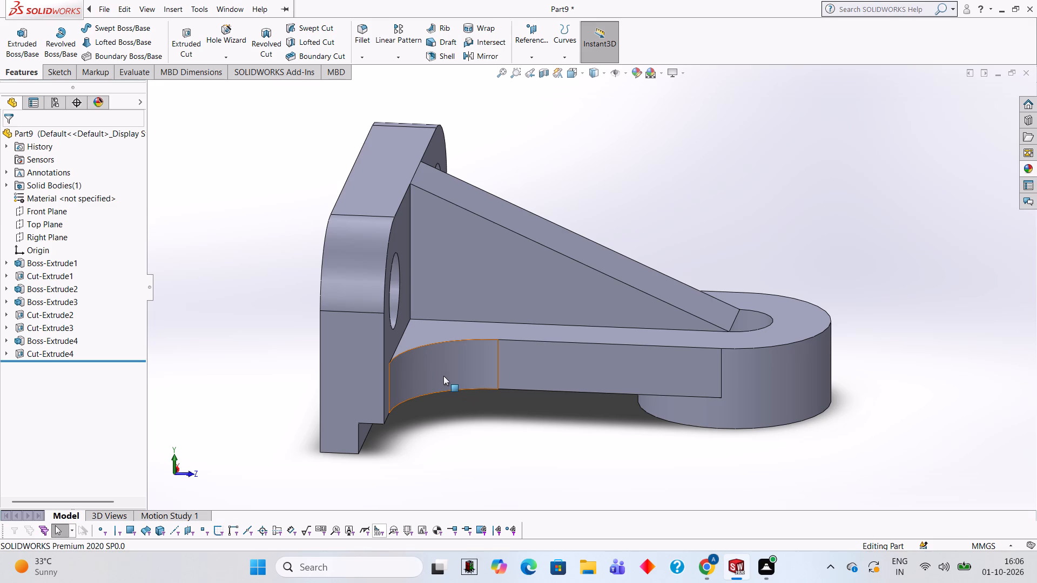
middle_drag(728, 444, 685, 255)
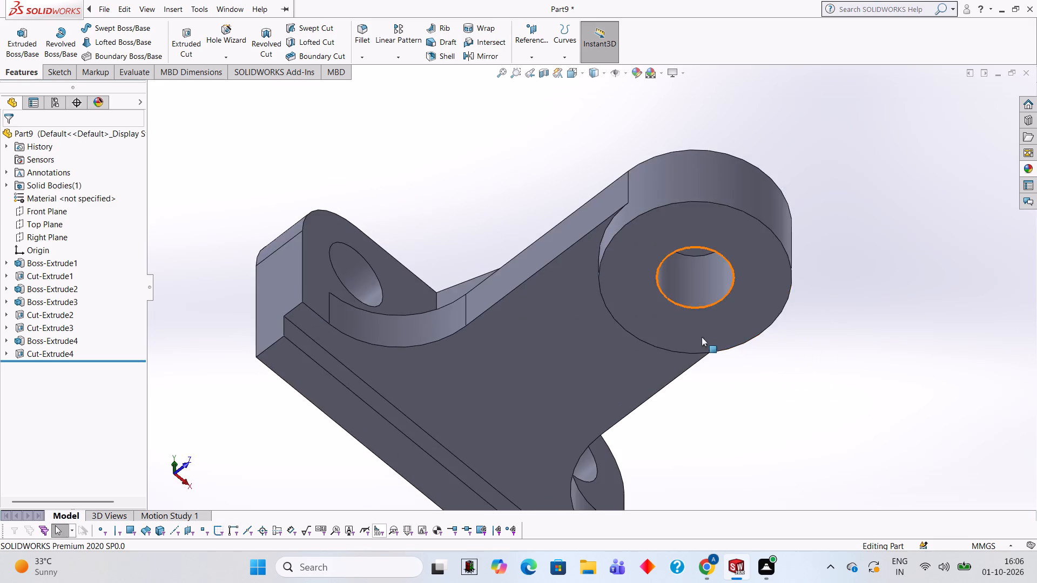
middle_drag(698, 328, 709, 437)
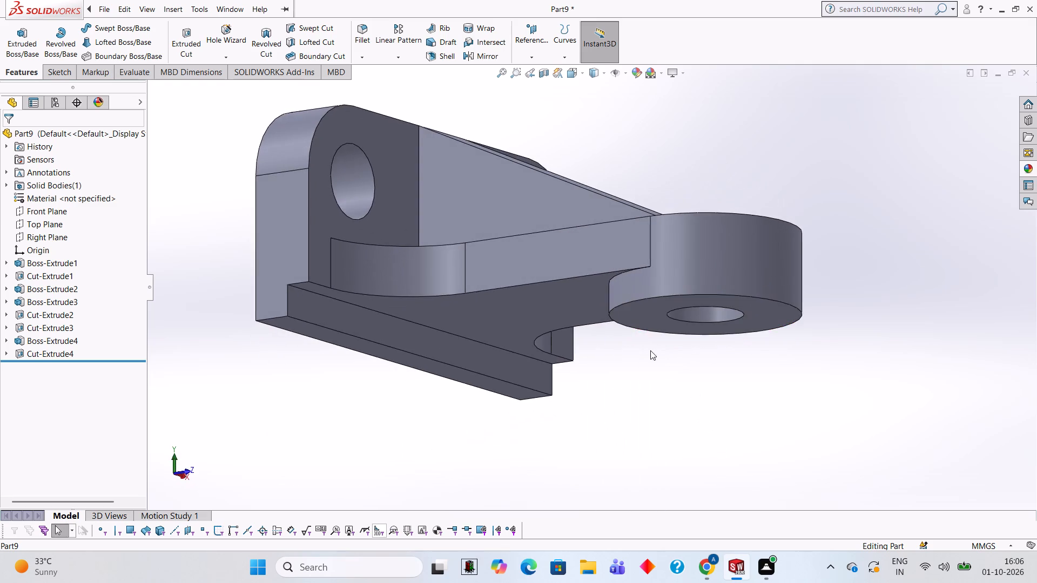
middle_drag(663, 359, 695, 428)
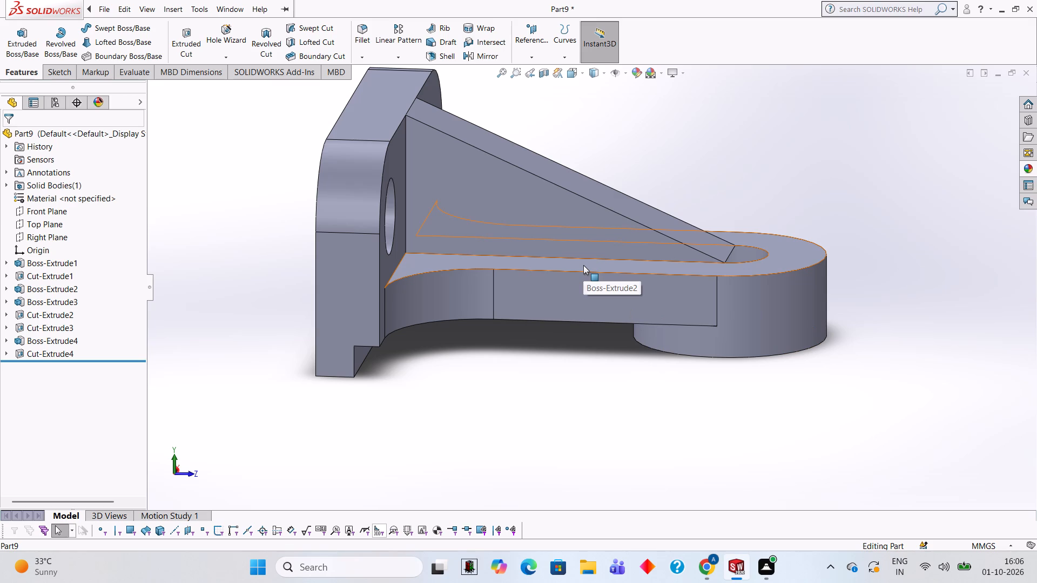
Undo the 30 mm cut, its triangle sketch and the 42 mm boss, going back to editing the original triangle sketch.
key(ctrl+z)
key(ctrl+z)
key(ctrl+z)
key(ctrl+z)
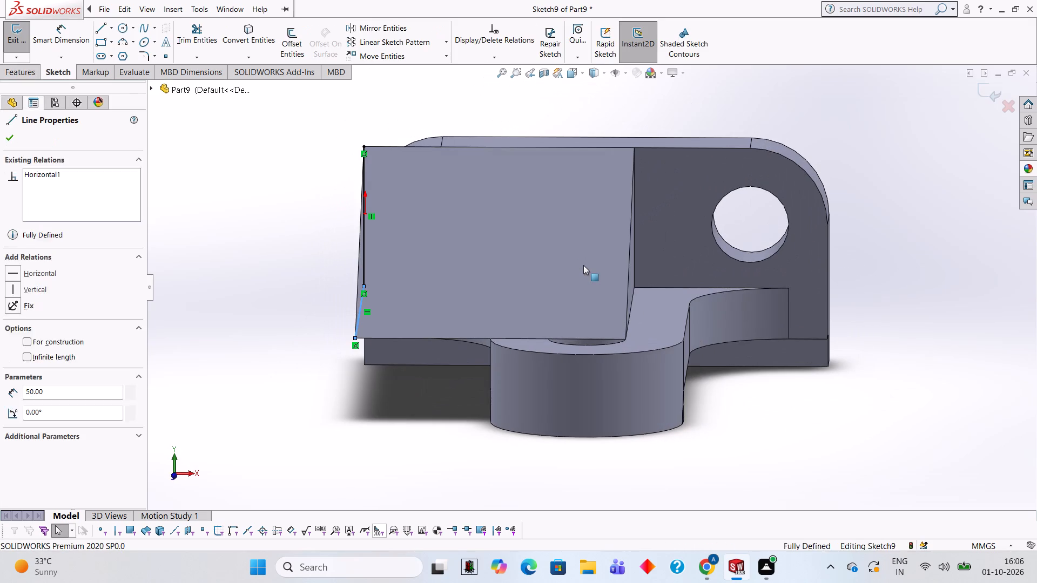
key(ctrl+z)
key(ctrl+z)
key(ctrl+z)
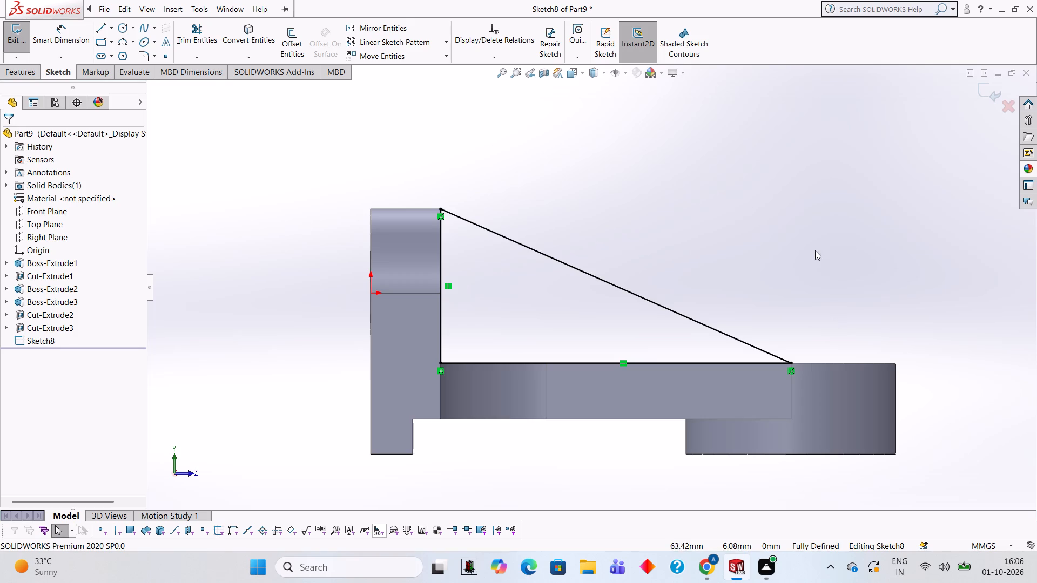
Undo all the lines of the original triangle sketch and leave the empty sketch.
middle_drag(815, 252, 812, 337)
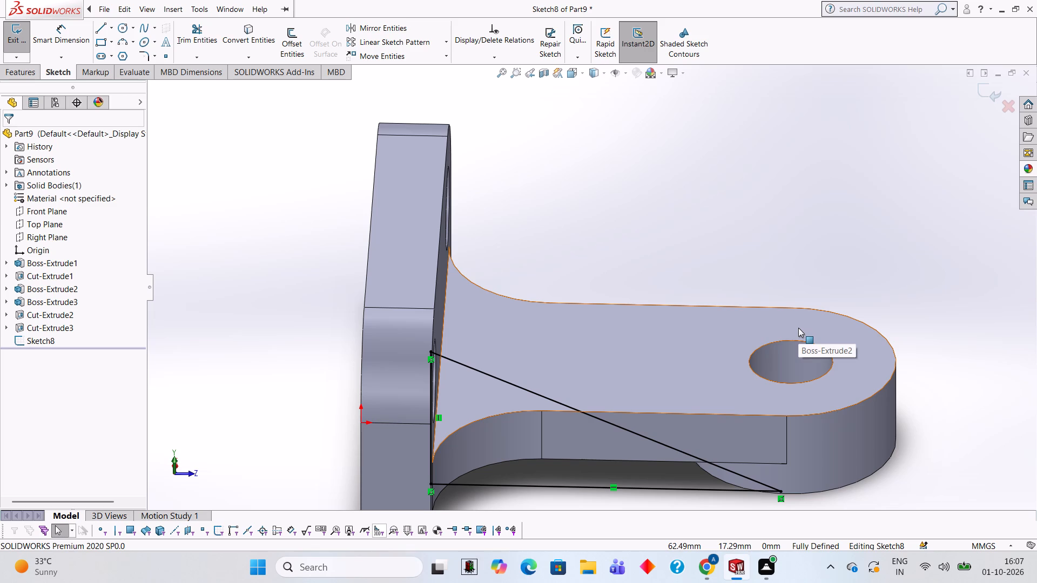
key(ctrl+z)
key(ctrl+z)
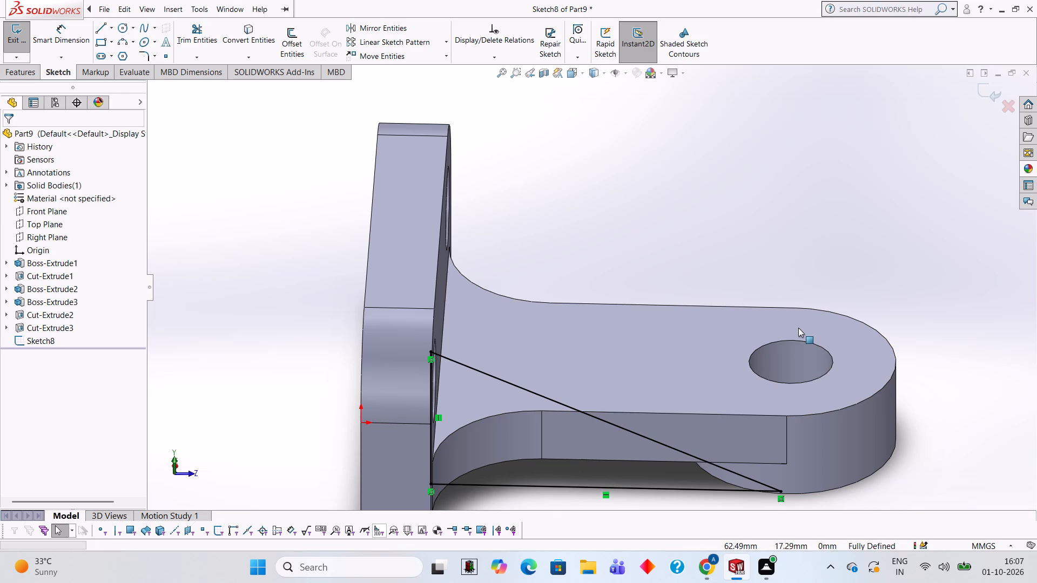
key(ctrl+z)
key(ctrl+z)
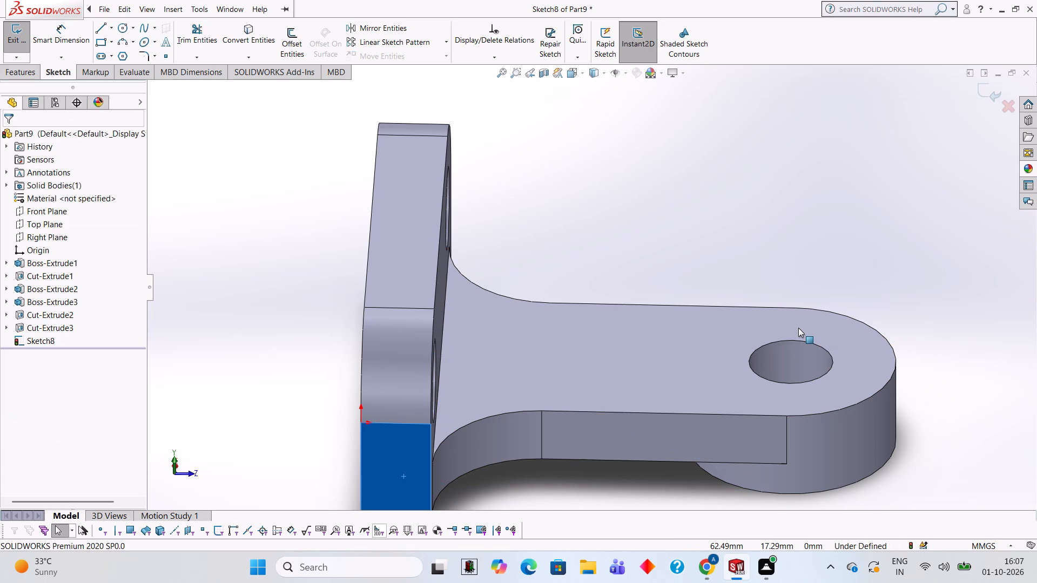
click(985, 101)
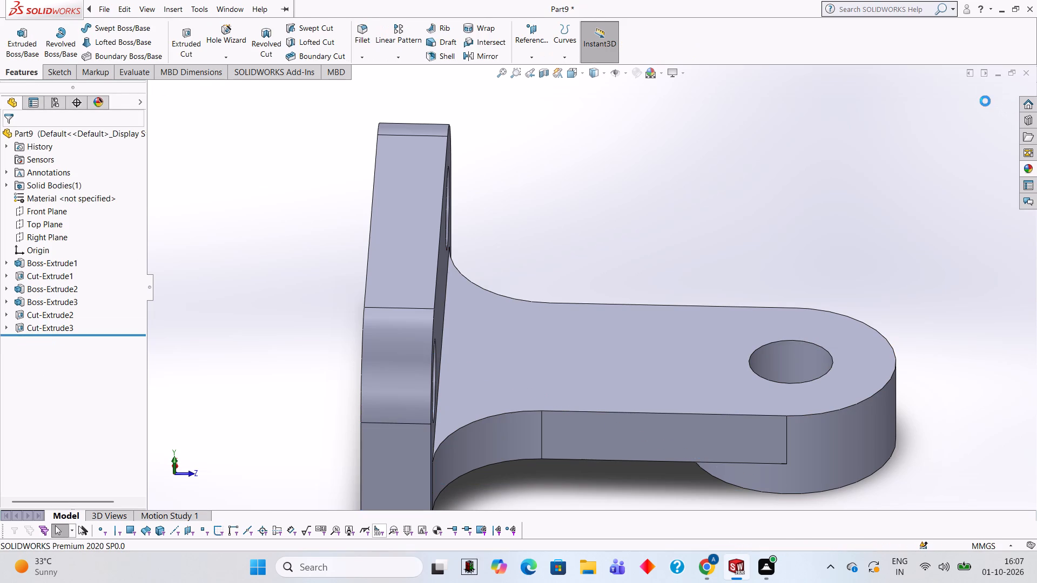
Sketch a closed right triangle on the plate's side face, about 40 mm along the arm's top edge and 22 mm up the plate's front edge.
scroll(506, 342, up, 2)
middle_drag(549, 400, 557, 299)
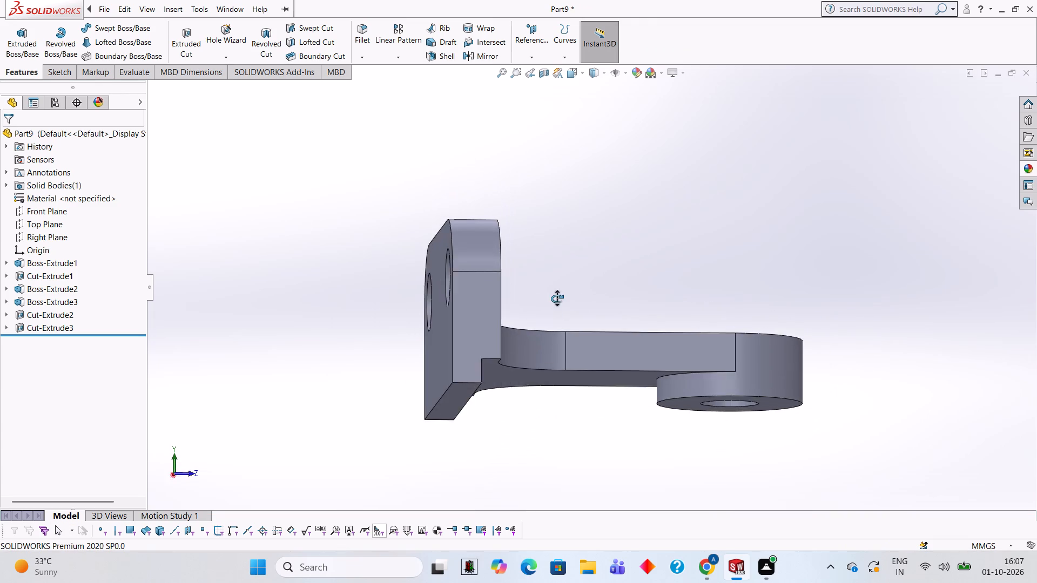
middle_drag(557, 299, 549, 327)
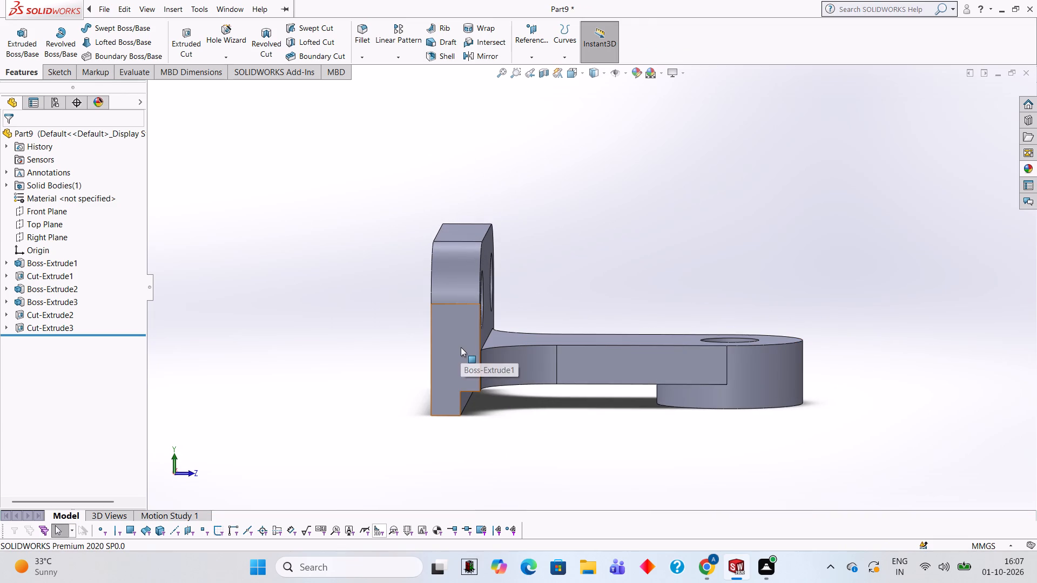
click(461, 347)
click(508, 310)
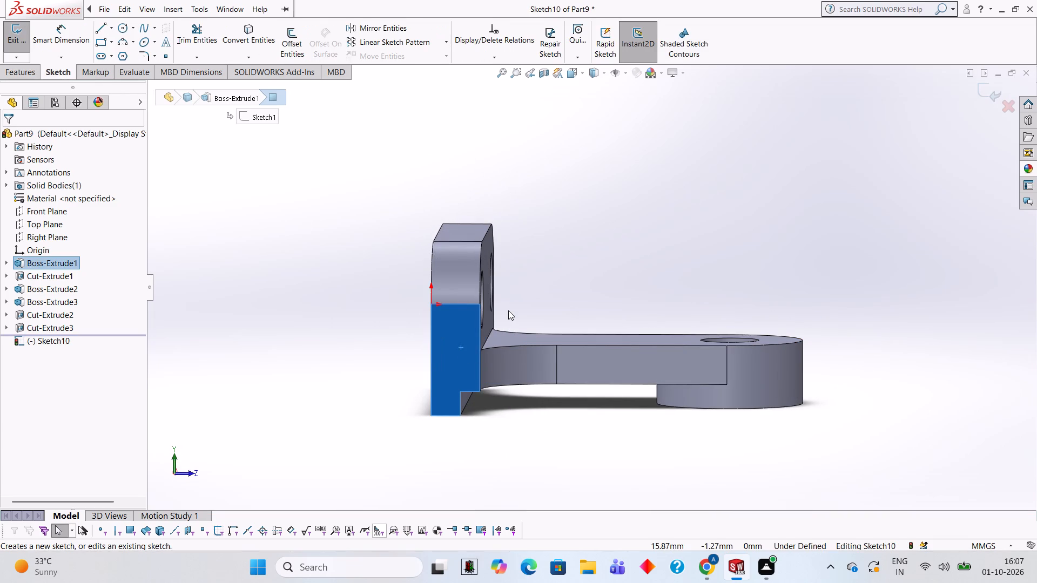
key(ctrl+8)
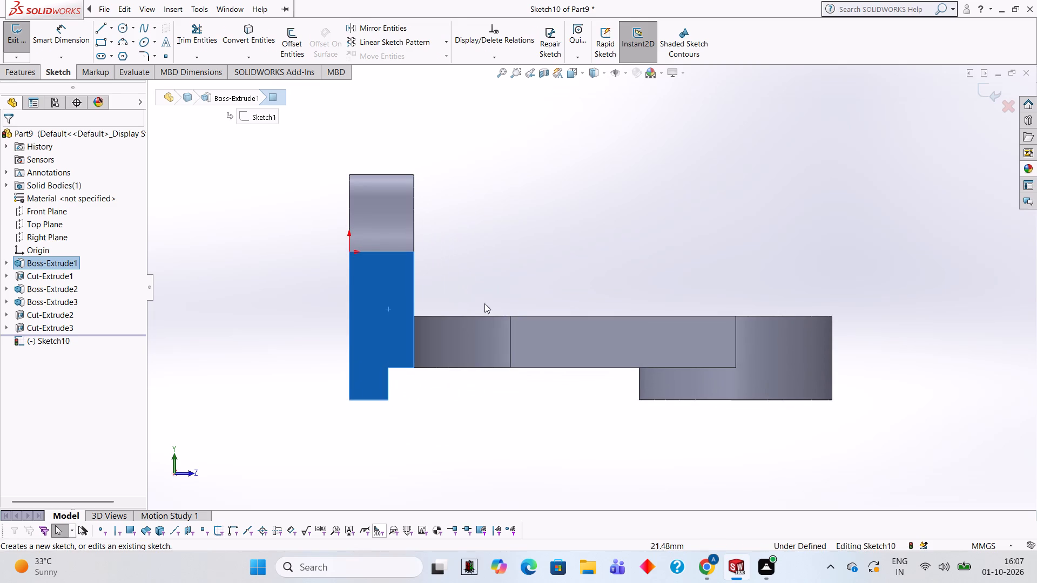
click(314, 100)
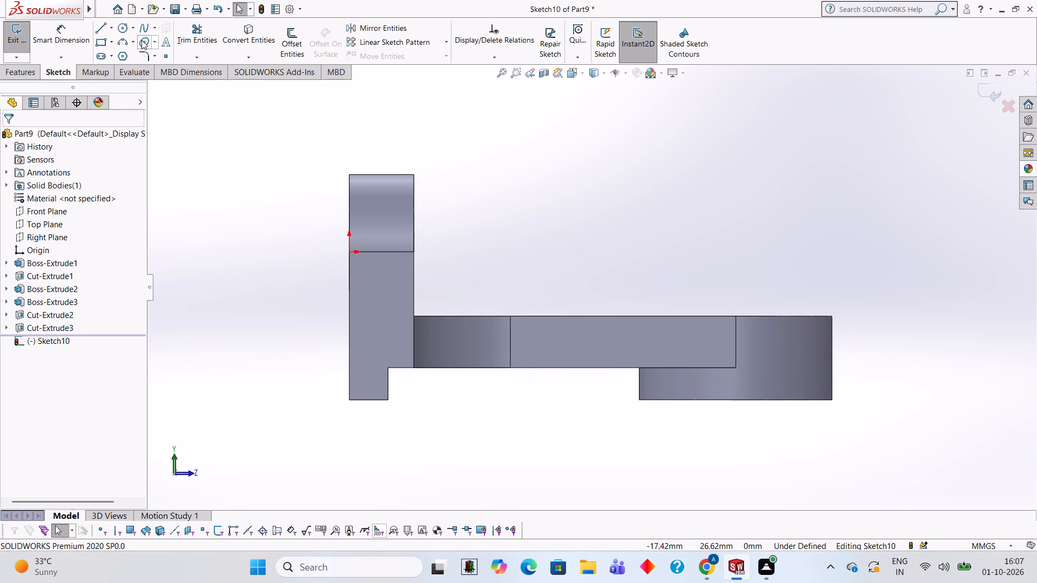
click(103, 32)
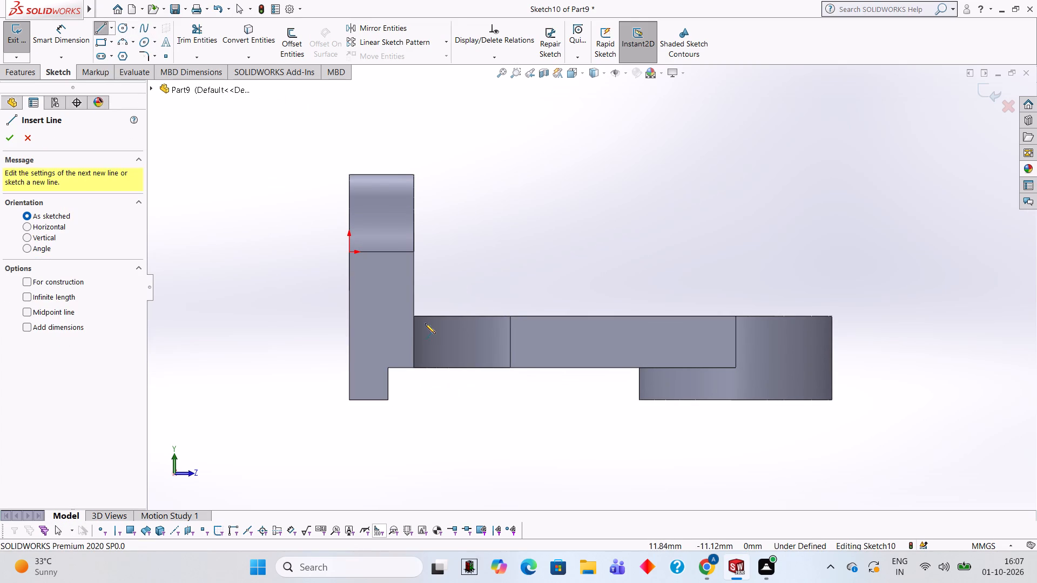
click(414, 315)
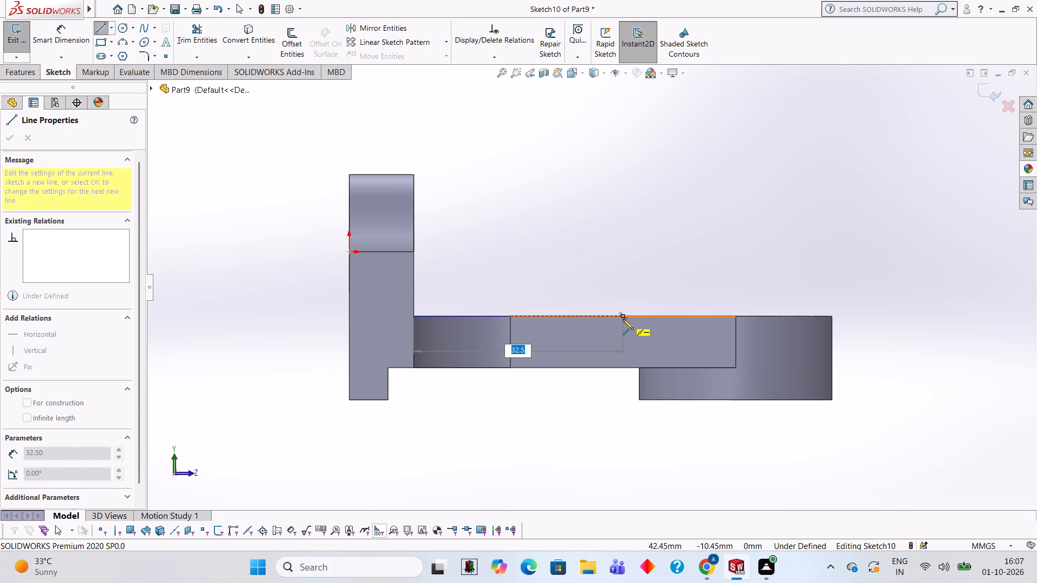
click(673, 313)
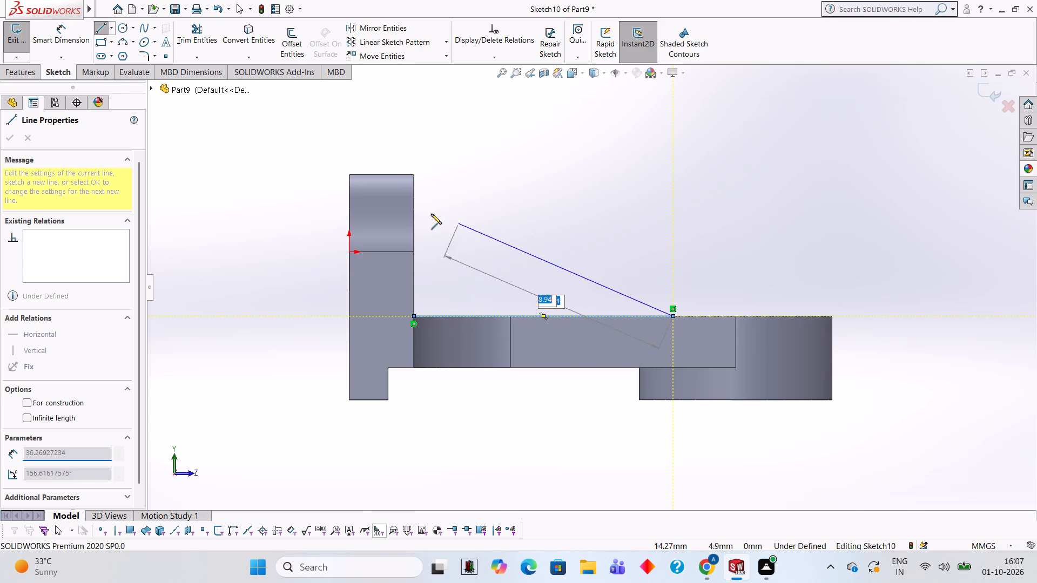
click(412, 174)
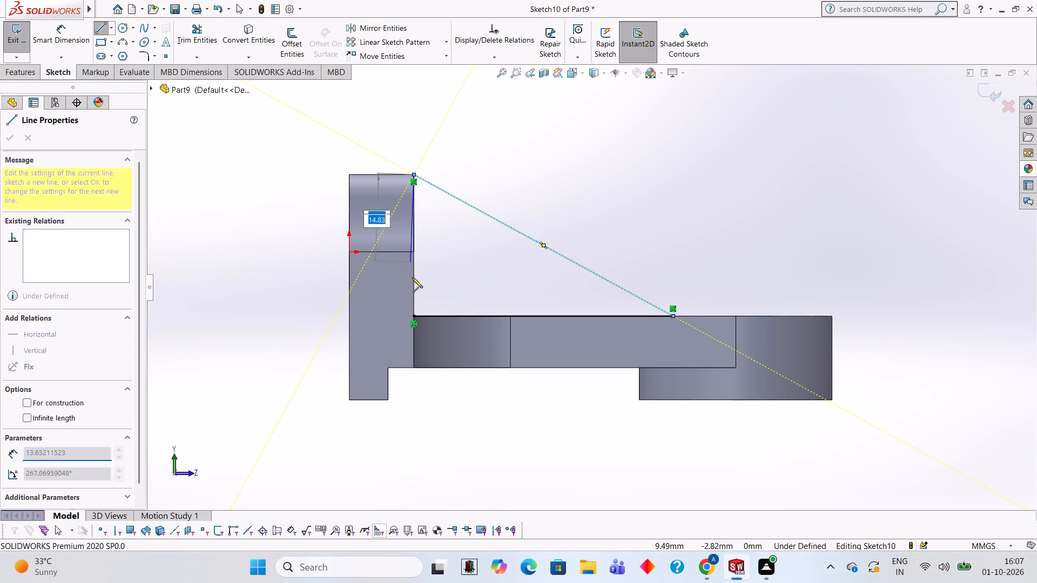
click(413, 315)
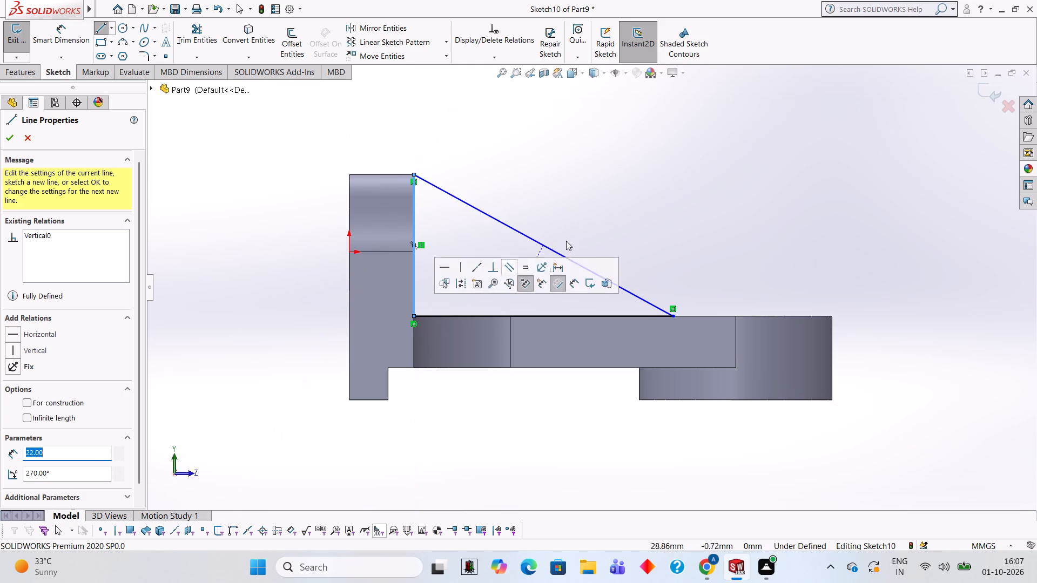
Make a blind Extruded Boss from the triangle, reversed across the plate, trying depths of 45, 40, 43 and 41 mm and finishing with 42 mm.
middle_drag(628, 187, 600, 262)
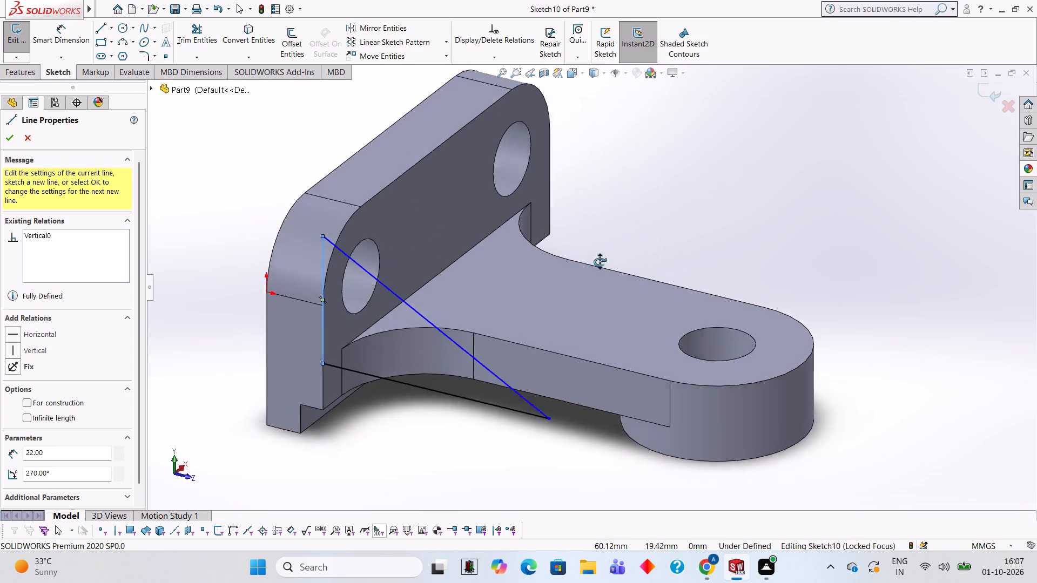
middle_drag(600, 262, 612, 269)
middle_drag(631, 259, 641, 215)
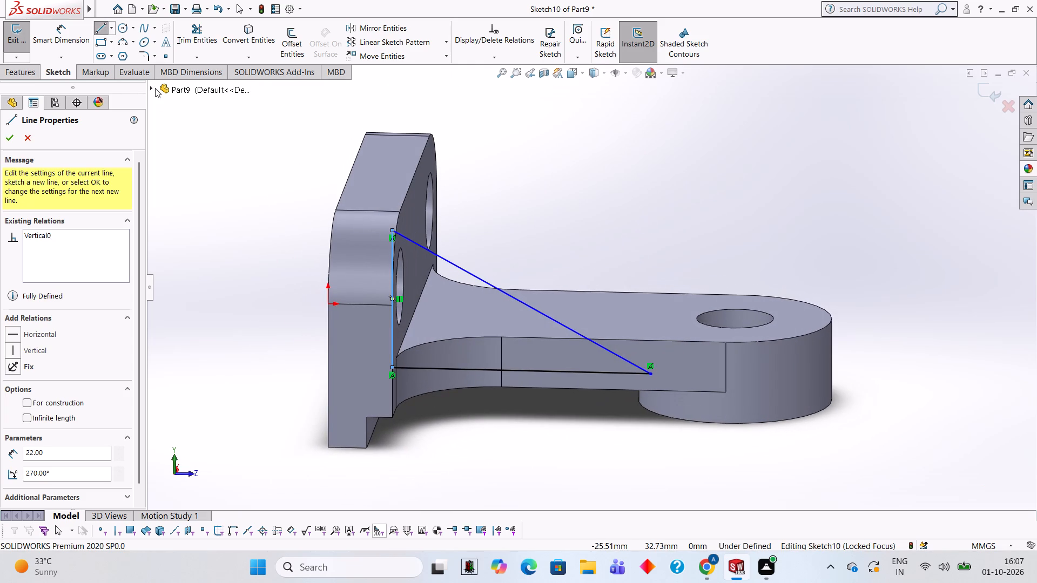
click(28, 66)
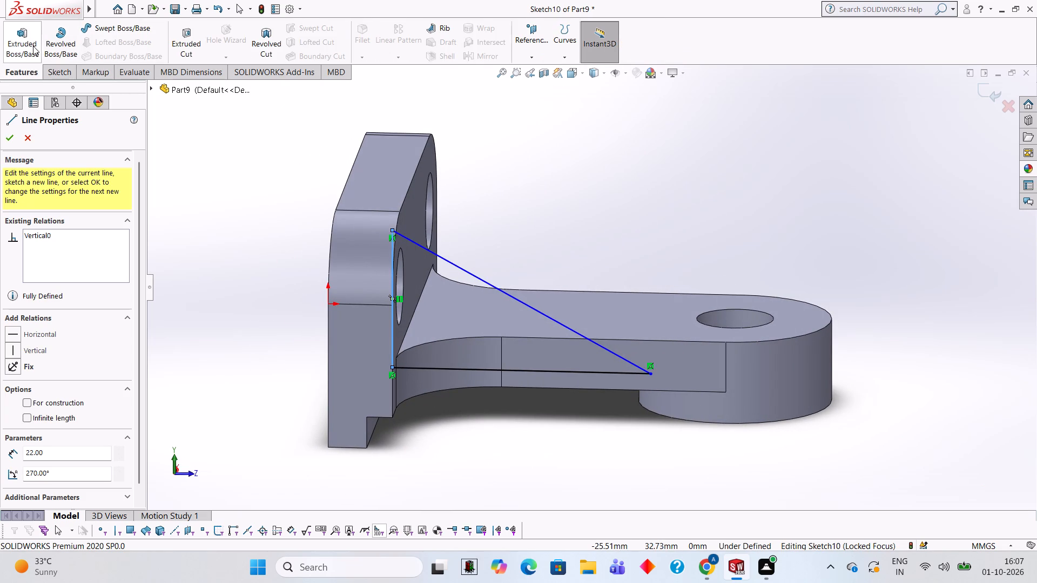
click(33, 46)
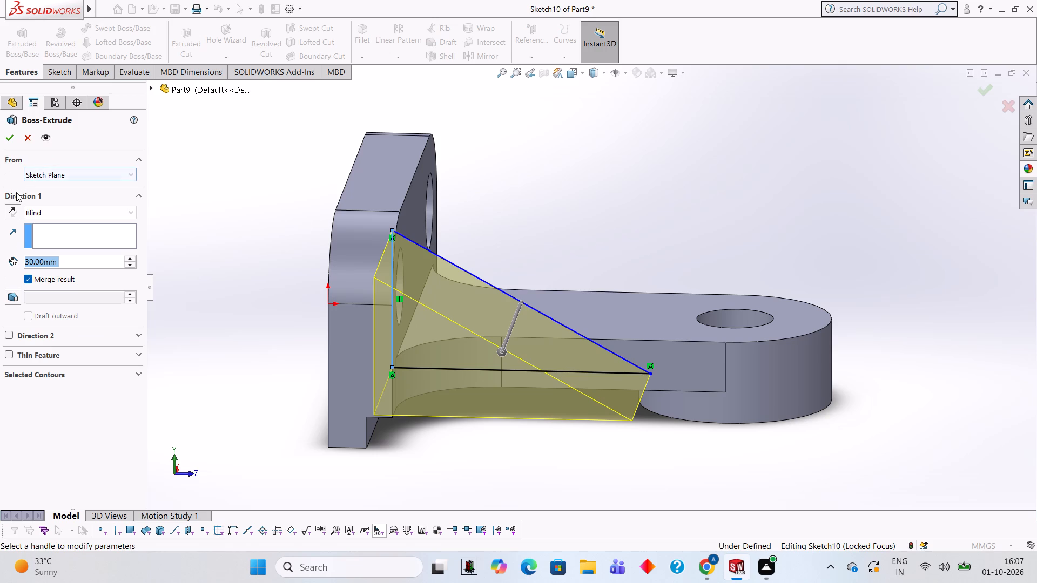
click(10, 216)
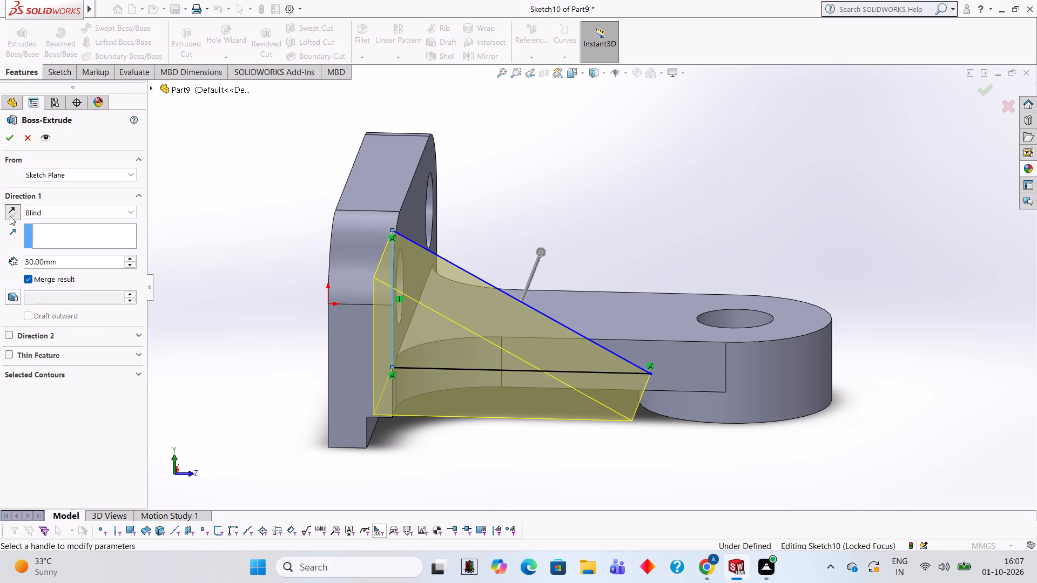
middle_drag(289, 192, 252, 186)
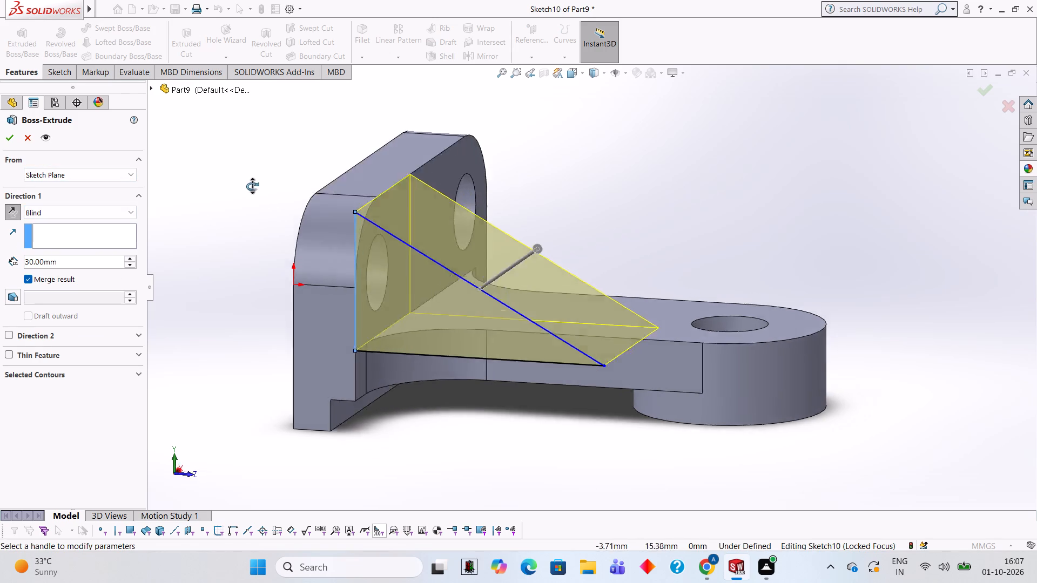
middle_drag(252, 186, 233, 188)
middle_drag(302, 181, 257, 160)
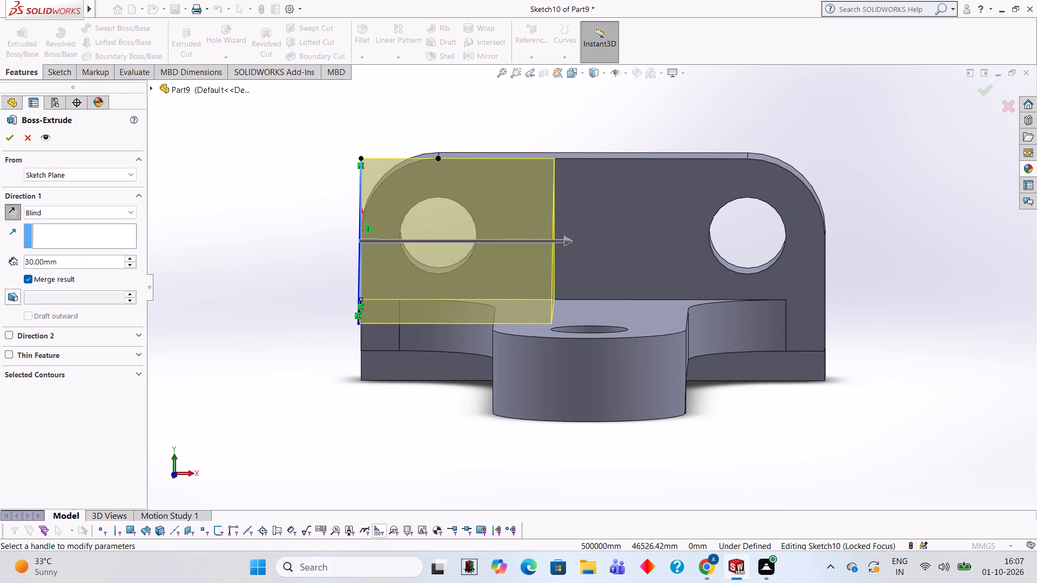
click(98, 257)
key(BackSpace)
key(BackSpace)
key(BackSpace)
key(BackSpace)
key(BackSpace)
key(BackSpace)
key(BackSpace)
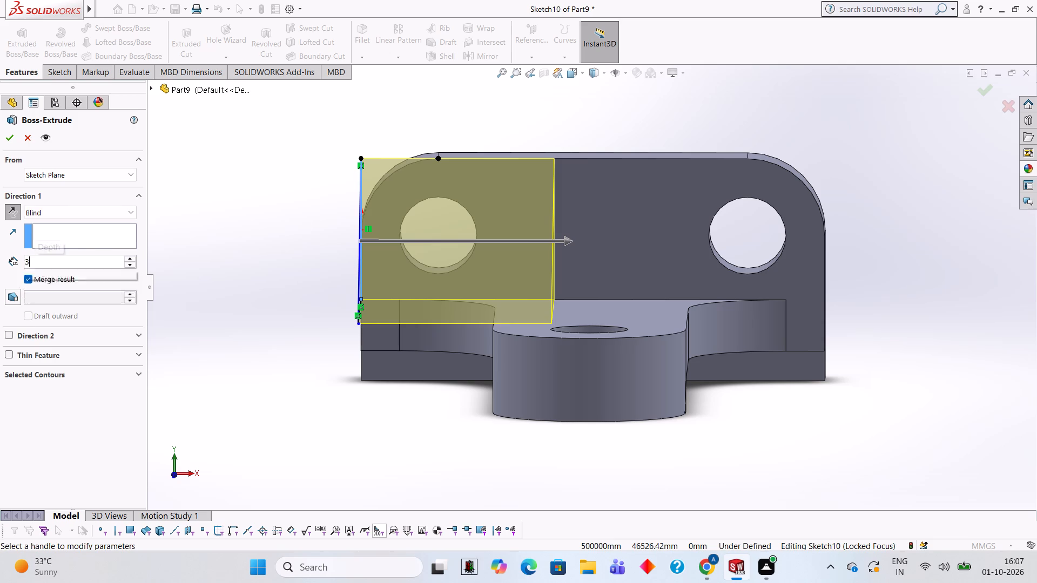
text(45)
key(Return)
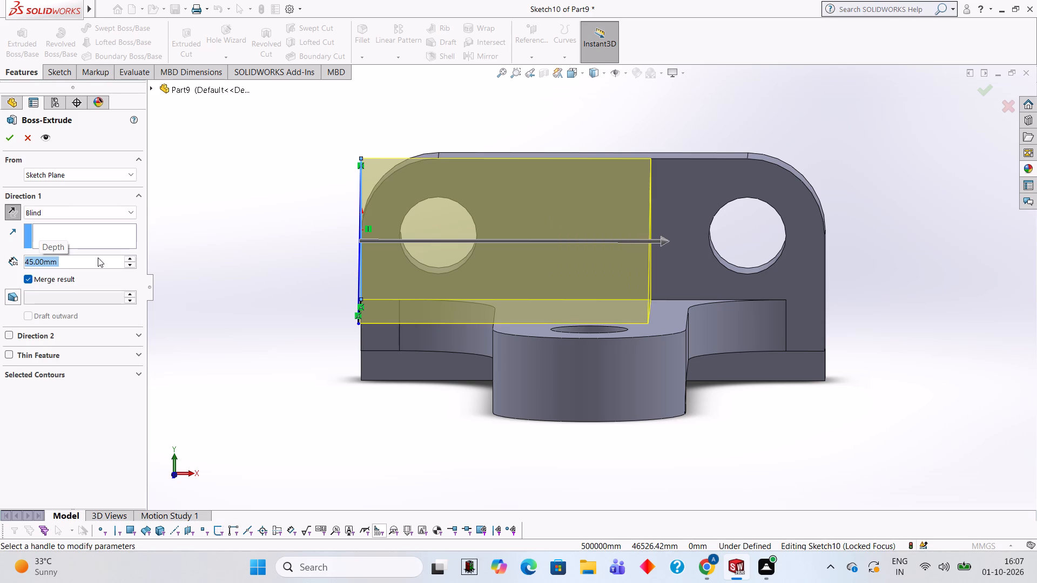
text(40)
key(Return)
text(43)
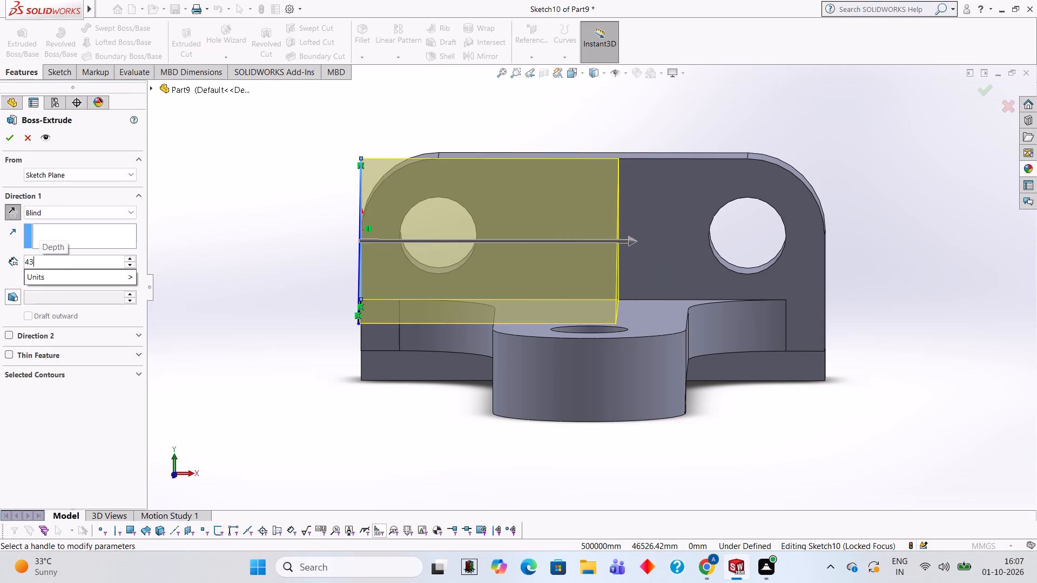
key(Return)
text(42)
key(Return)
text(41)
key(Return)
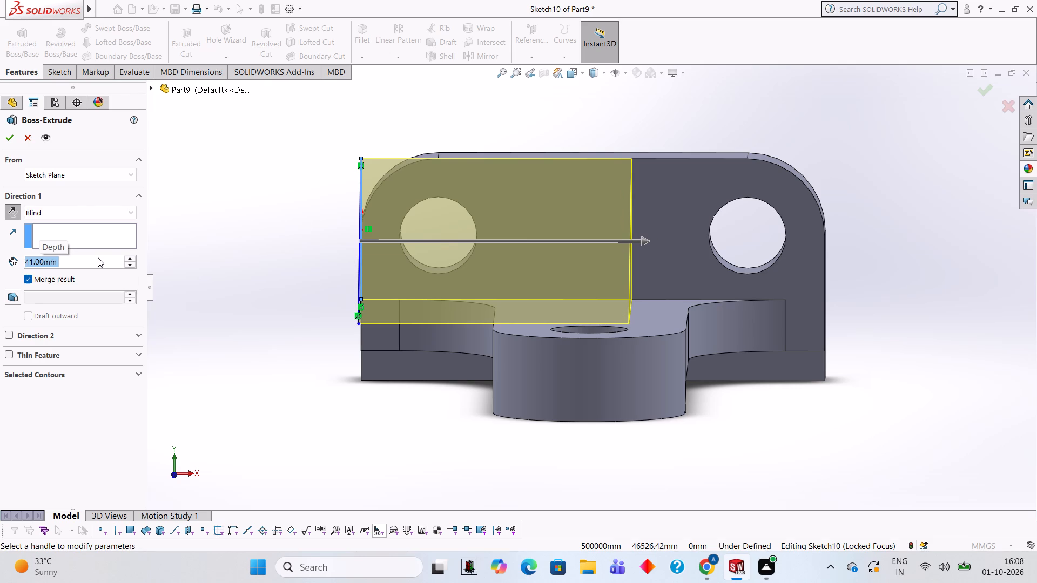
text(42)
key(Return)
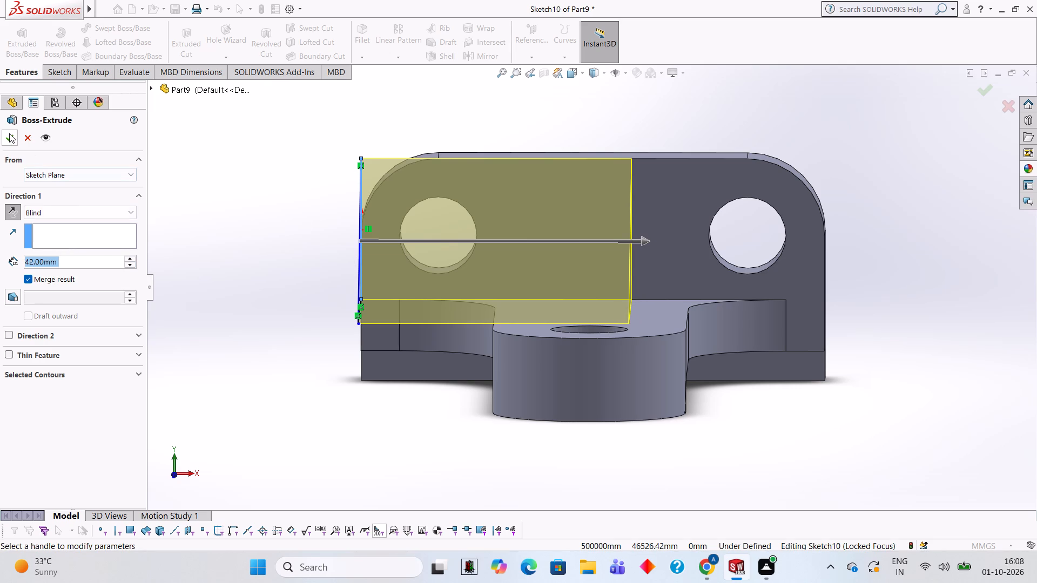
click(9, 133)
click(306, 246)
Sketch a closed right triangle on the plate's side face, tracing the triangular side of the 42 mm boss.
middle_drag(300, 252, 380, 237)
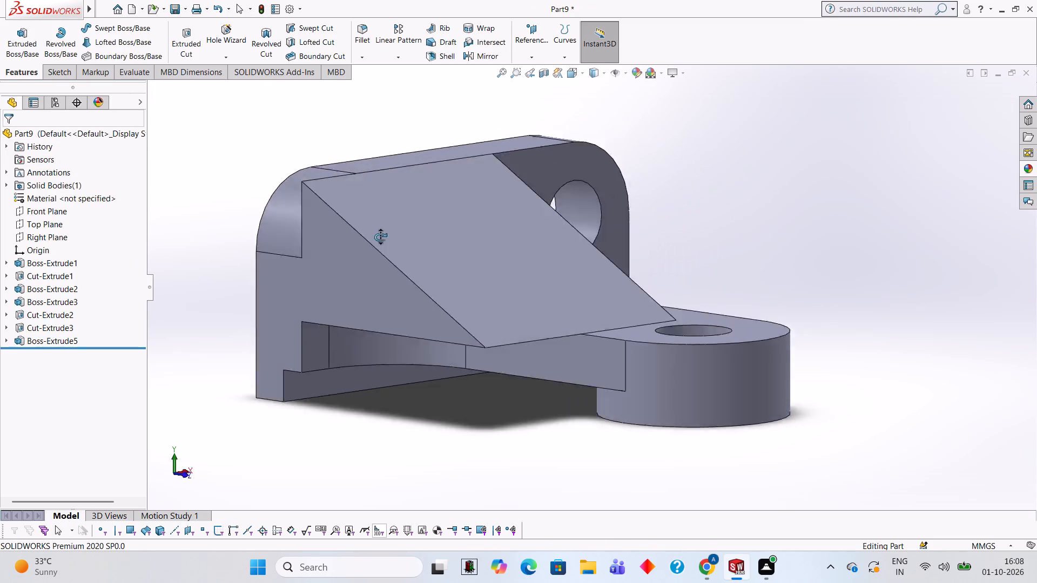
middle_drag(380, 237, 392, 234)
click(413, 236)
click(459, 206)
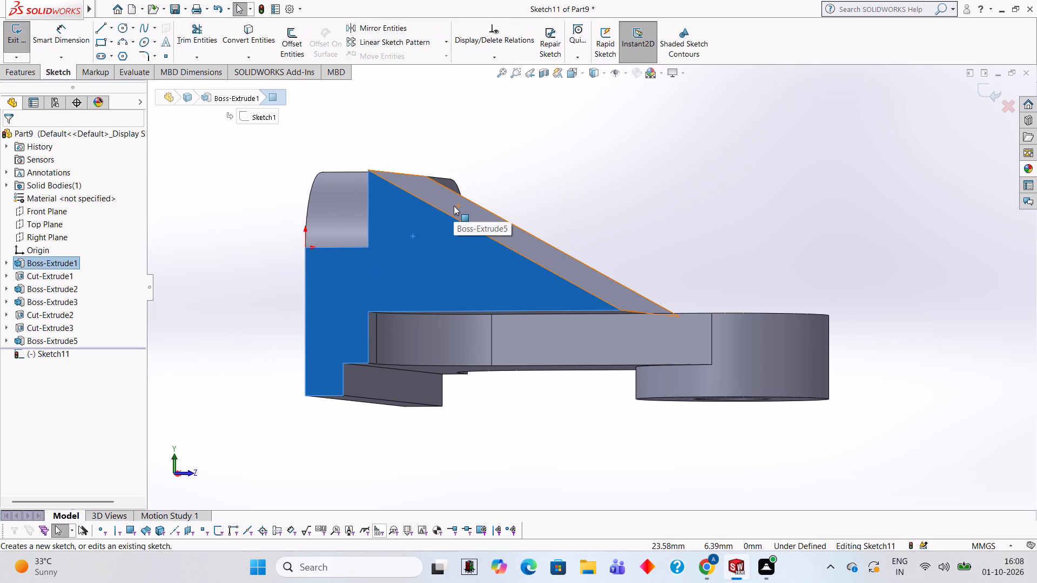
key(ctrl+8)
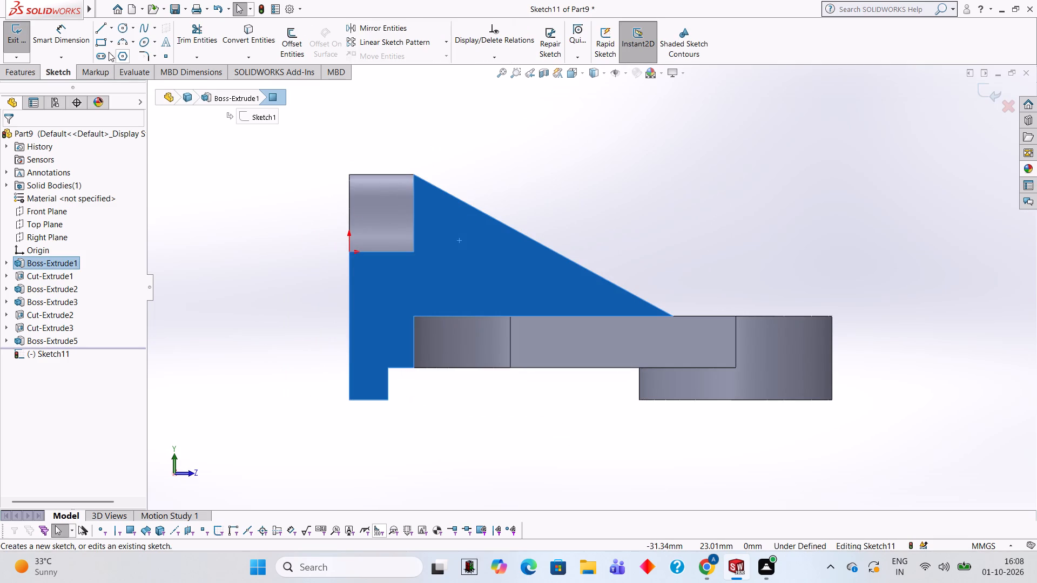
click(105, 31)
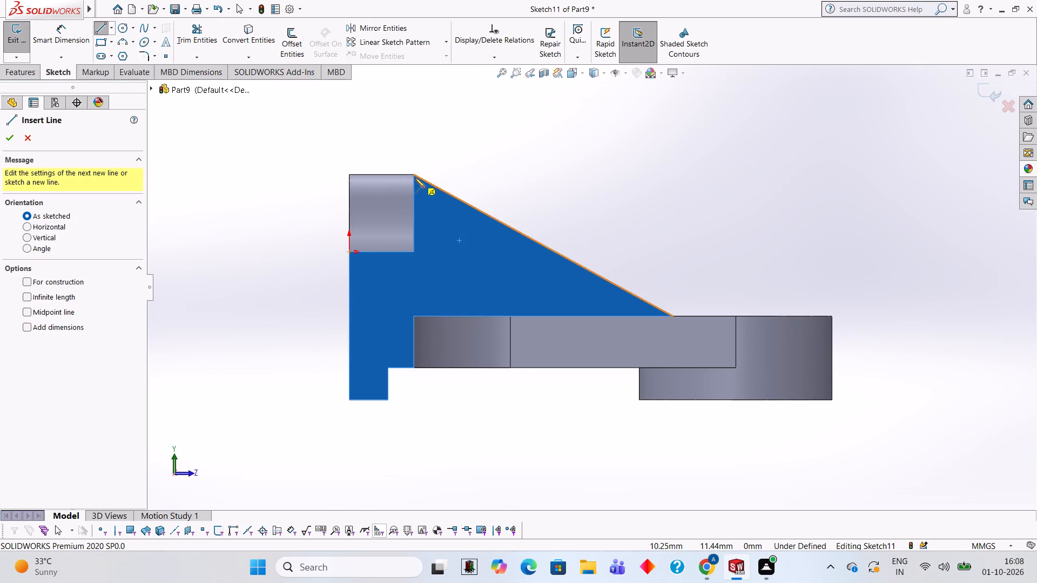
click(414, 174)
click(414, 317)
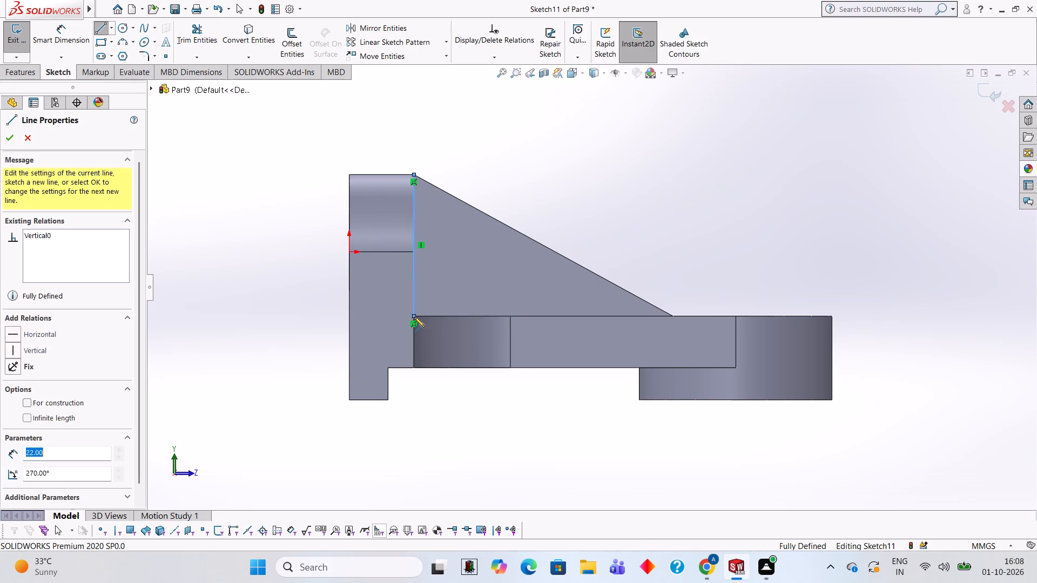
click(673, 315)
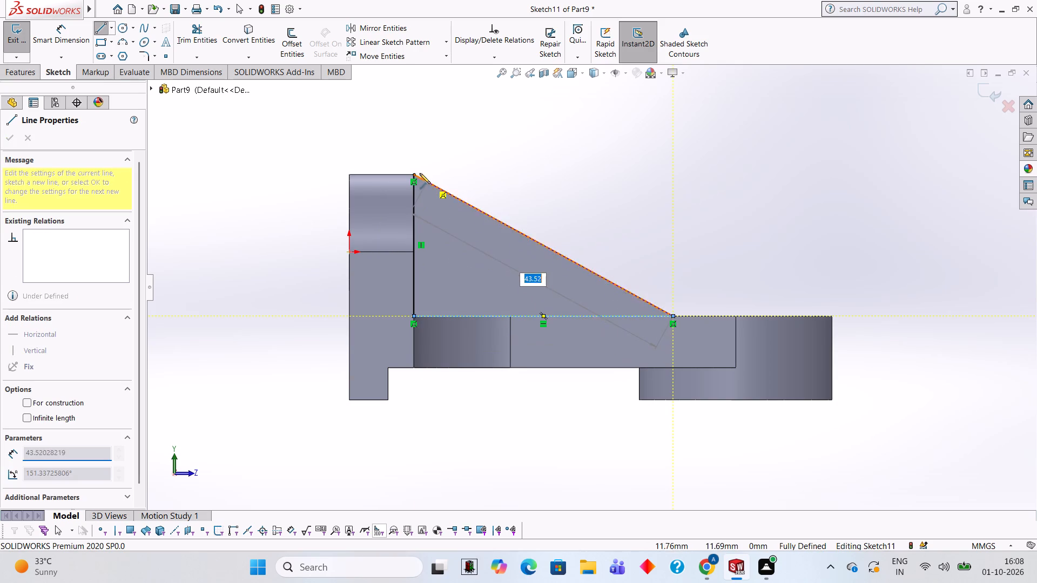
click(412, 172)
middle_drag(652, 202, 576, 218)
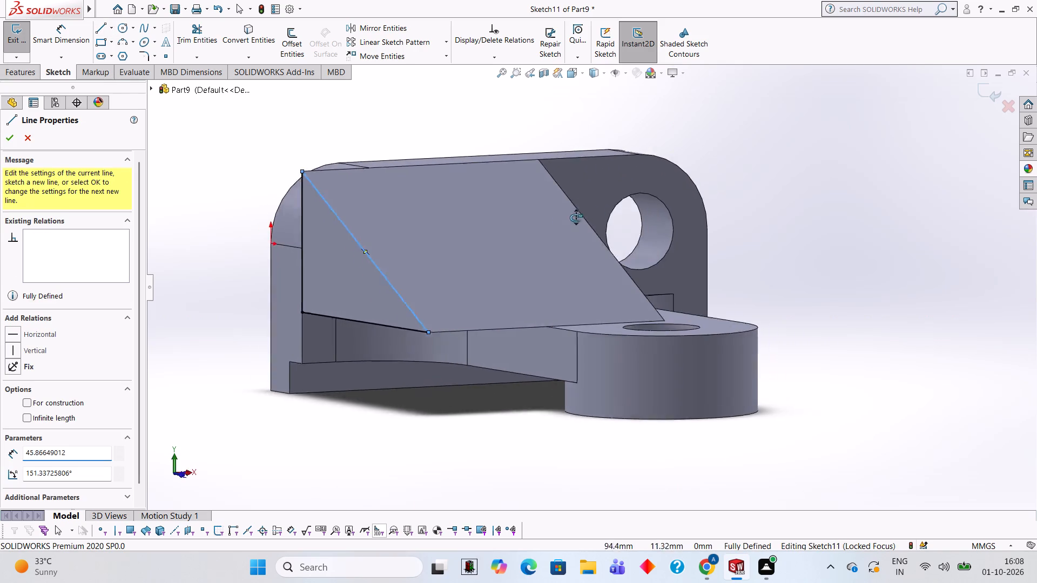
middle_drag(576, 218, 563, 282)
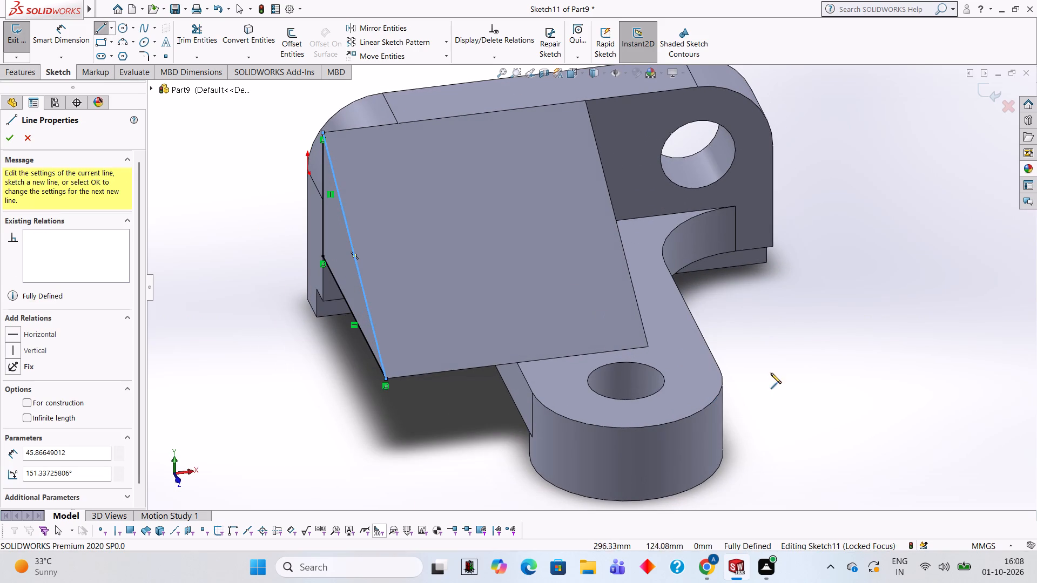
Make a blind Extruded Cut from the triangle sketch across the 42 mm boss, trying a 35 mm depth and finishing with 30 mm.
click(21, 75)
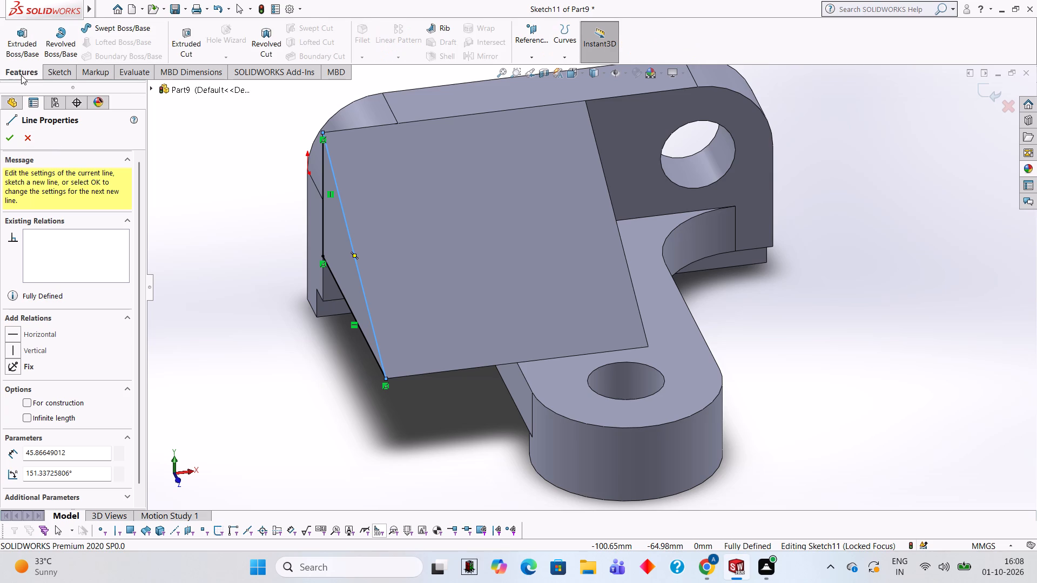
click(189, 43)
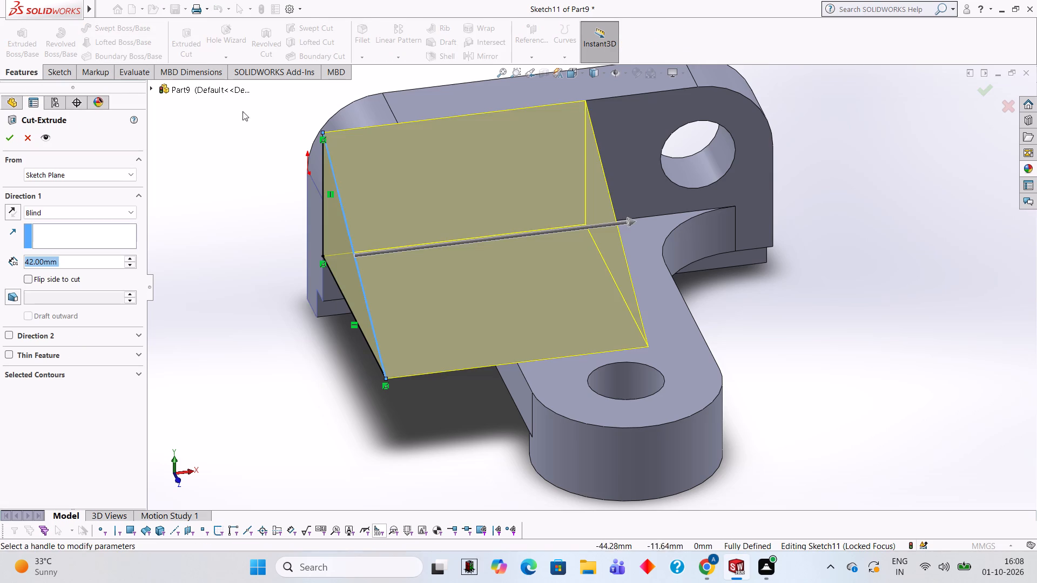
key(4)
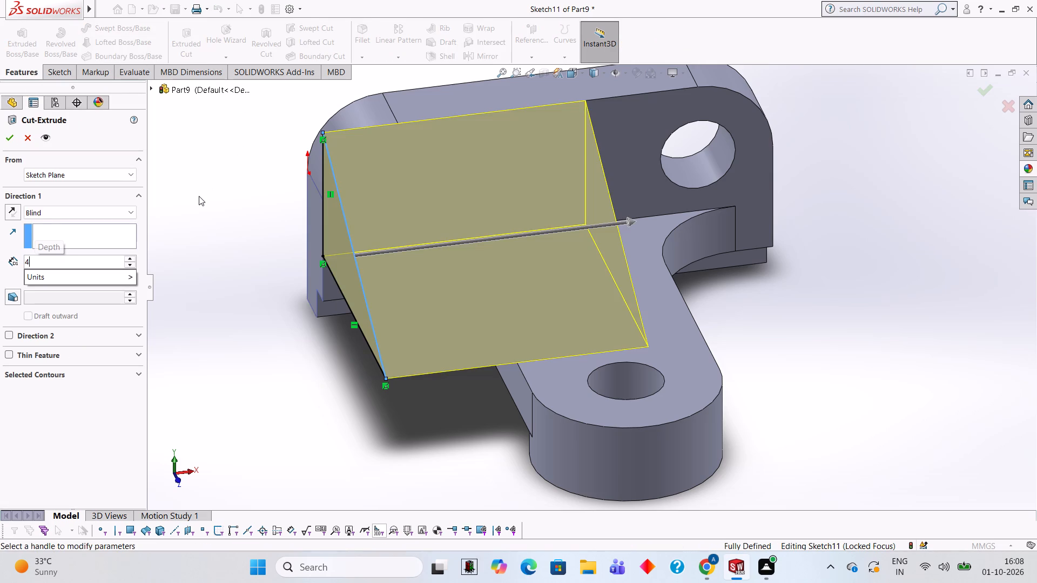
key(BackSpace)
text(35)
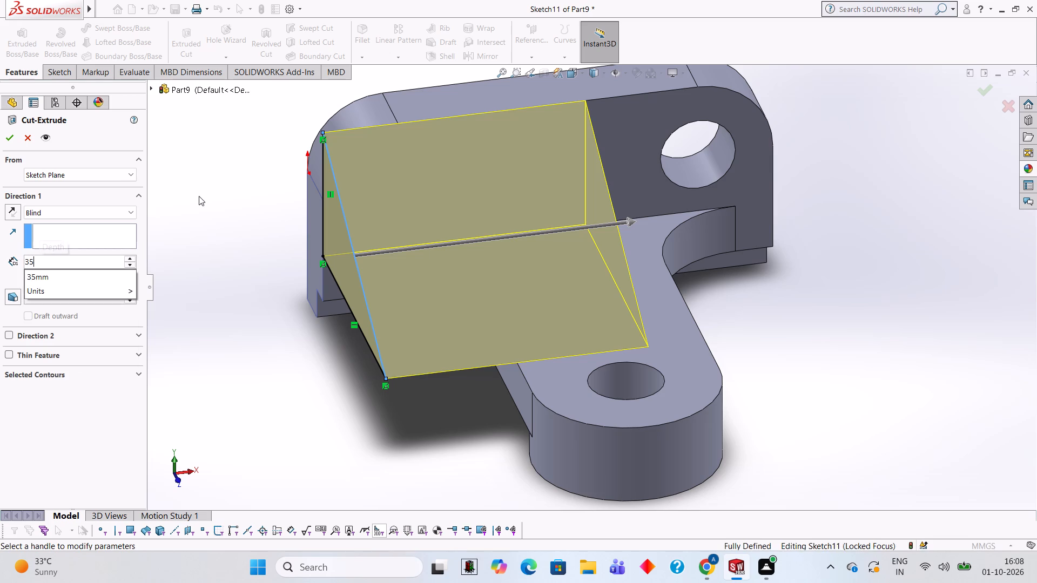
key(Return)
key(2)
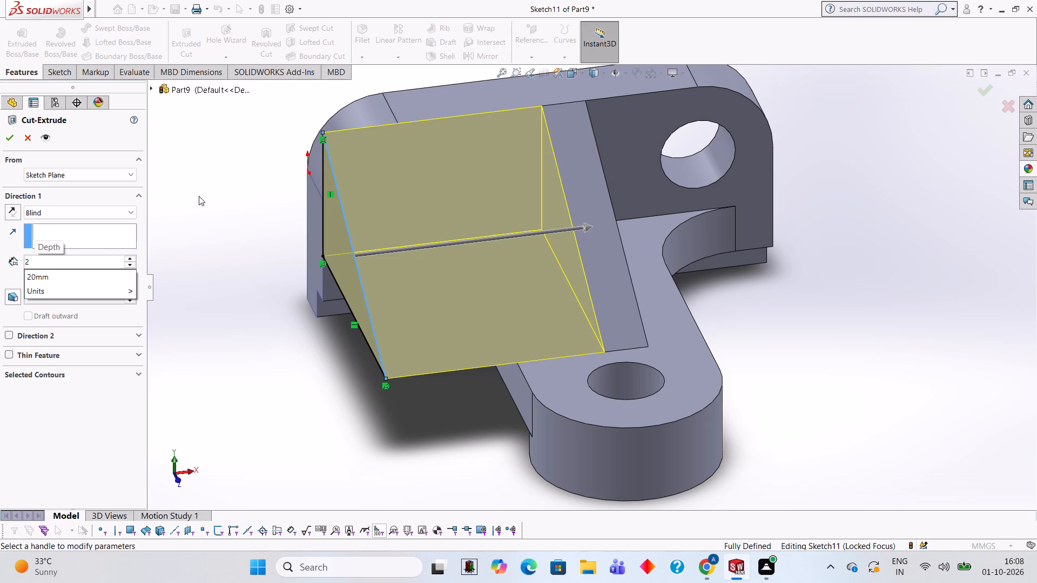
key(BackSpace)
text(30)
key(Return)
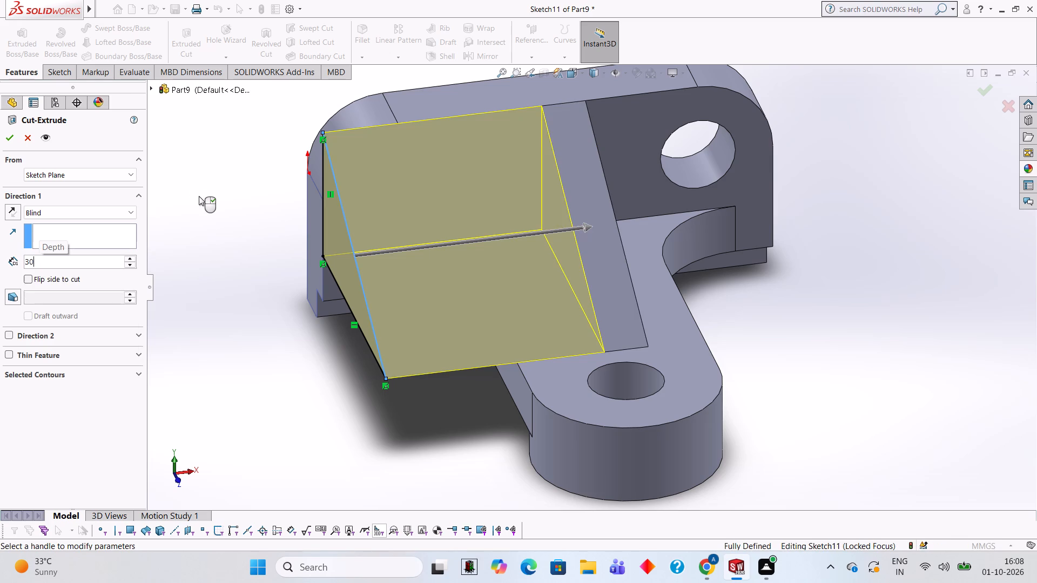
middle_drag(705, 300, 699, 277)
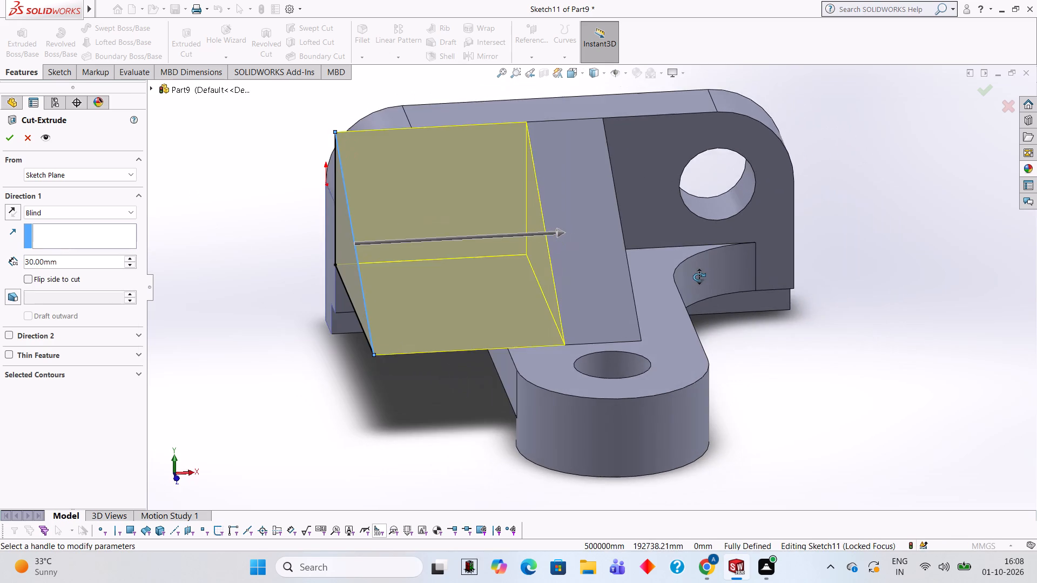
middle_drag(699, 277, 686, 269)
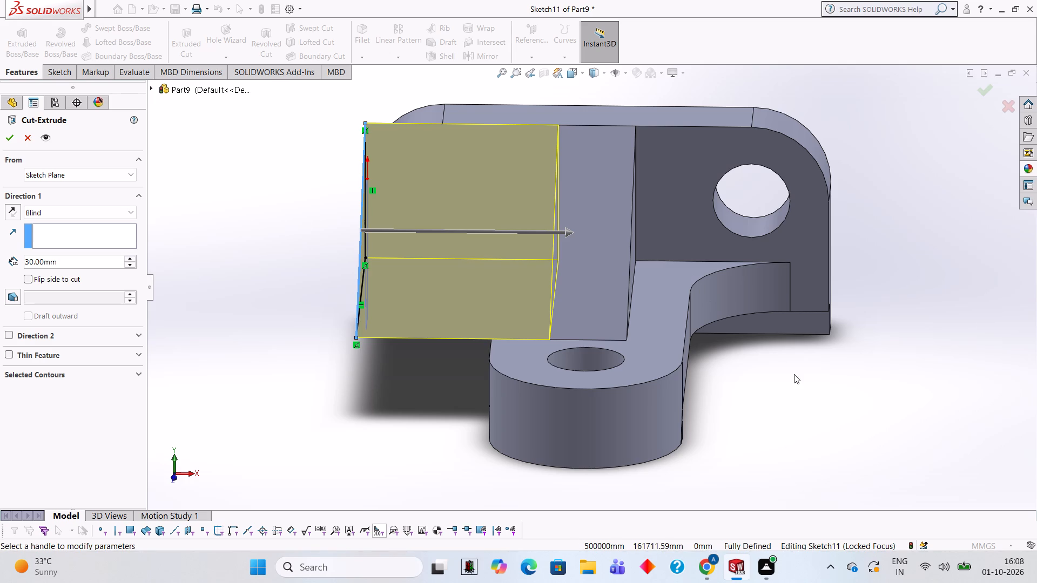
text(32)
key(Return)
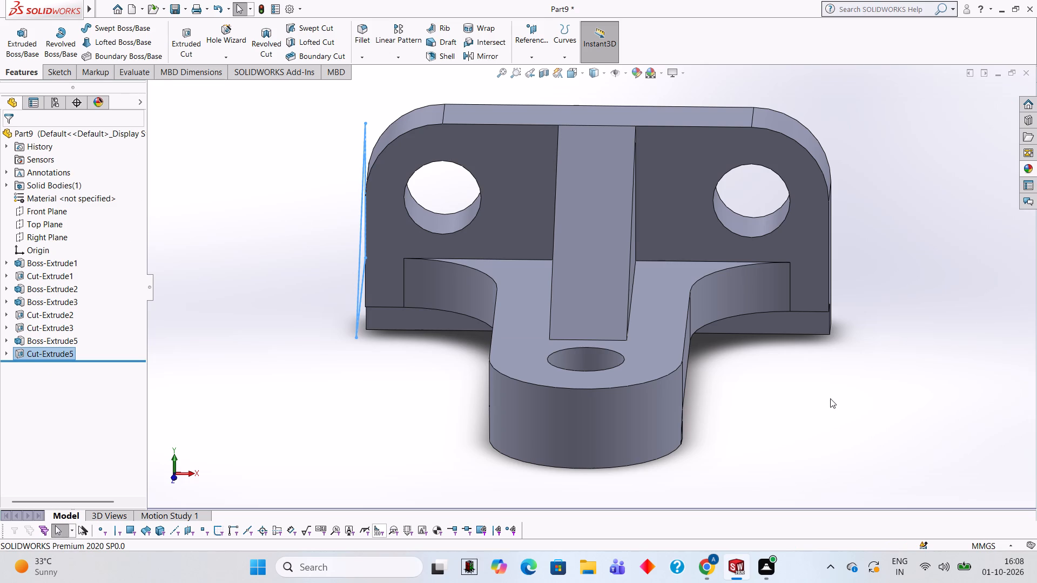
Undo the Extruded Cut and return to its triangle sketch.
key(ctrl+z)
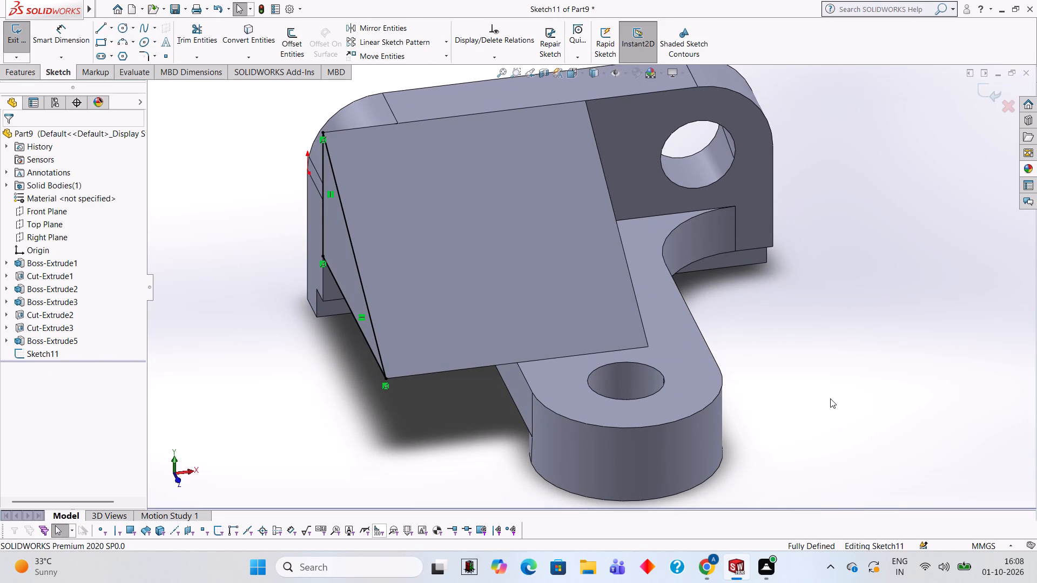
Make a blind Extruded Cut from the triangle sketch across the 42 mm boss, trying a 32 mm depth and finishing with 30 mm.
click(26, 77)
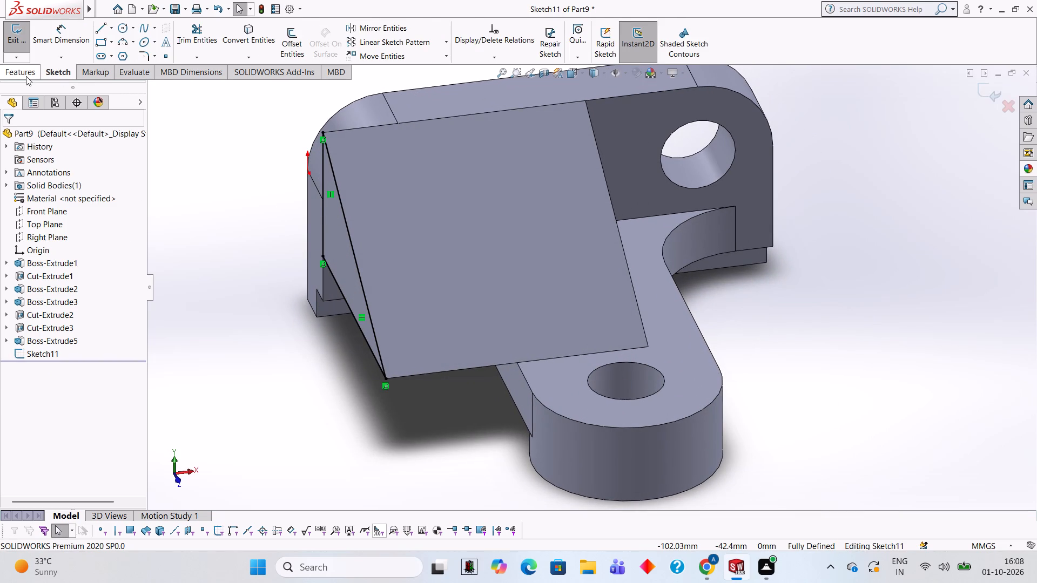
click(195, 49)
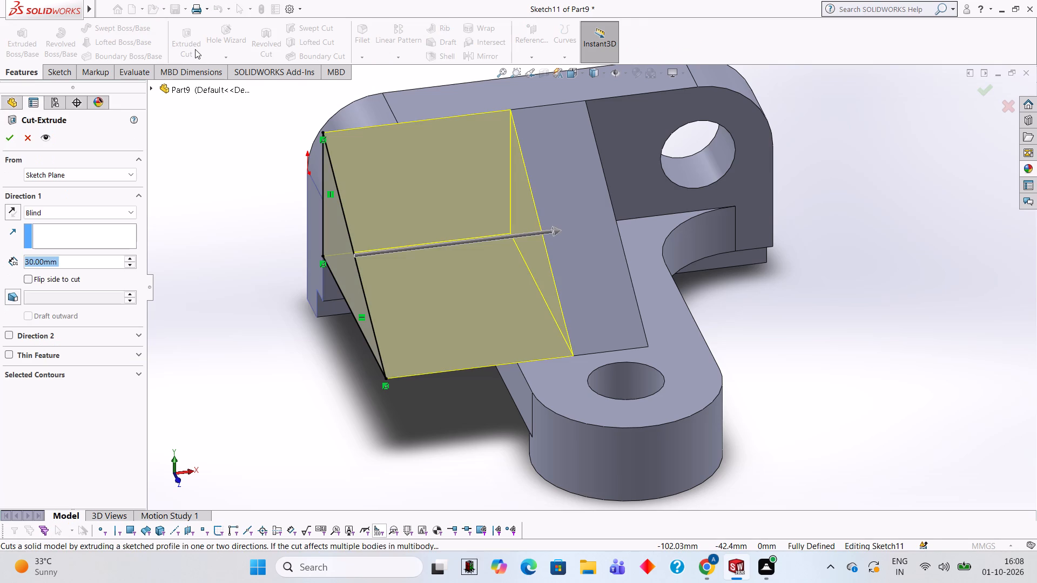
text(32)
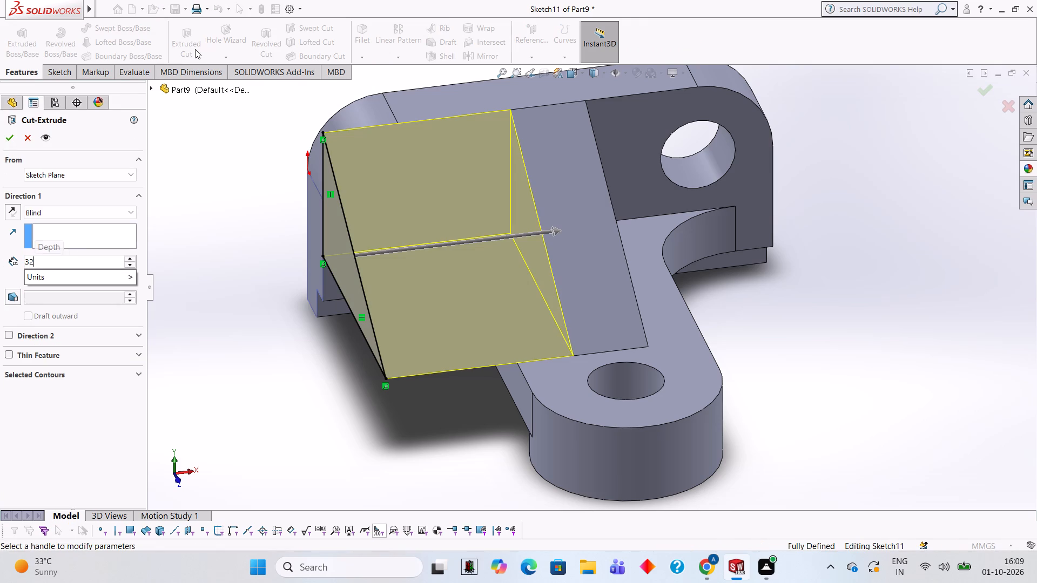
key(Return)
middle_drag(583, 259, 554, 242)
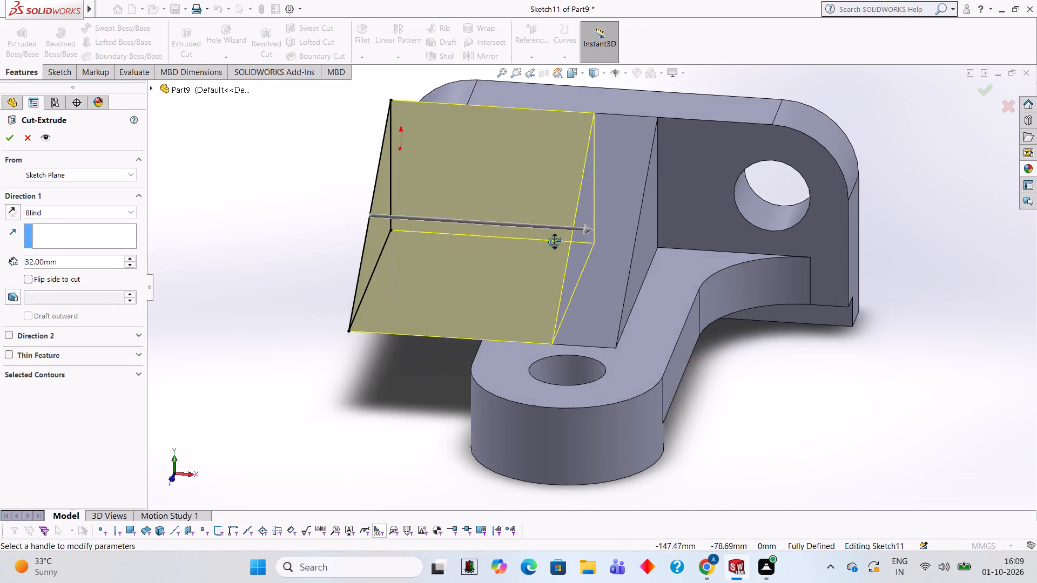
middle_drag(554, 242, 569, 210)
middle_drag(566, 209, 561, 208)
middle_drag(564, 210, 570, 213)
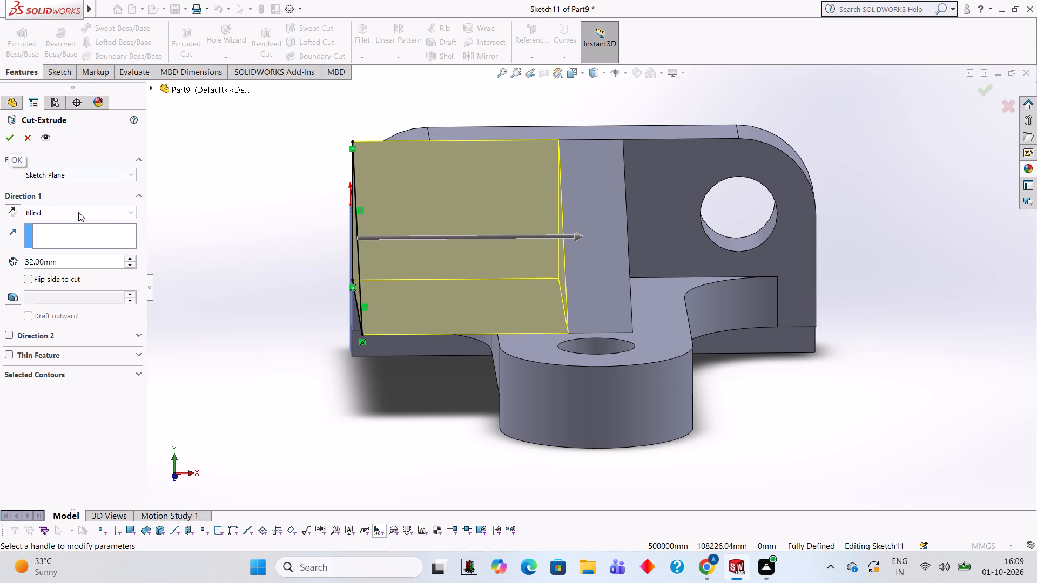
key(3)
click(114, 261)
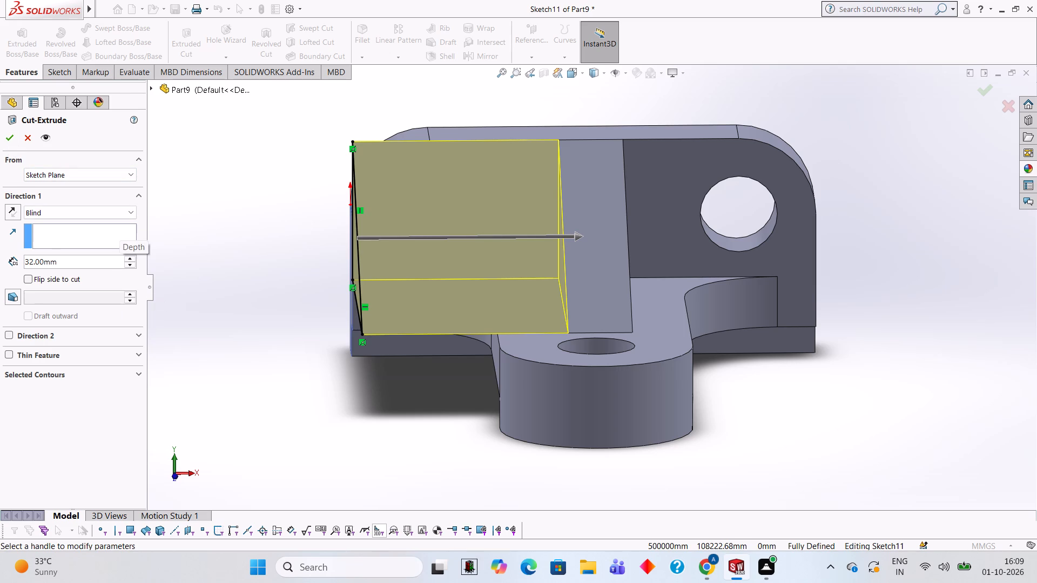
key(3)
key(BackSpace)
key(BackSpace)
key(BackSpace)
key(BackSpace)
key(BackSpace)
key(BackSpace)
key(BackSpace)
key(BackSpace)
key(BackSpace)
key(BackSpace)
key(BackSpace)
key(BackSpace)
key(BackSpace)
key(BackSpace)
key(BackSpace)
key(BackSpace)
key(BackSpace)
key(BackSpace)
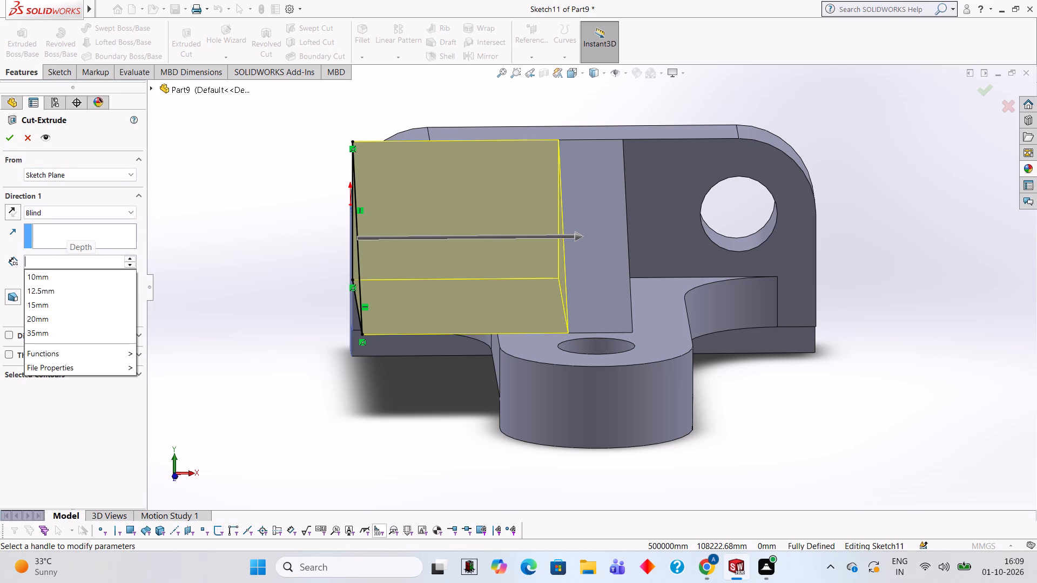
text(30)
key(Return)
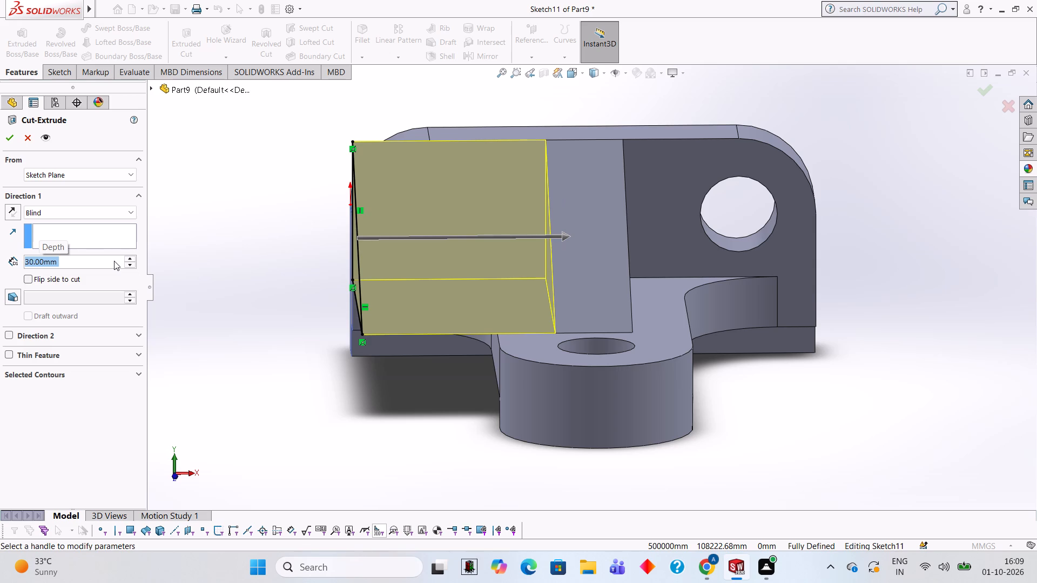
click(12, 137)
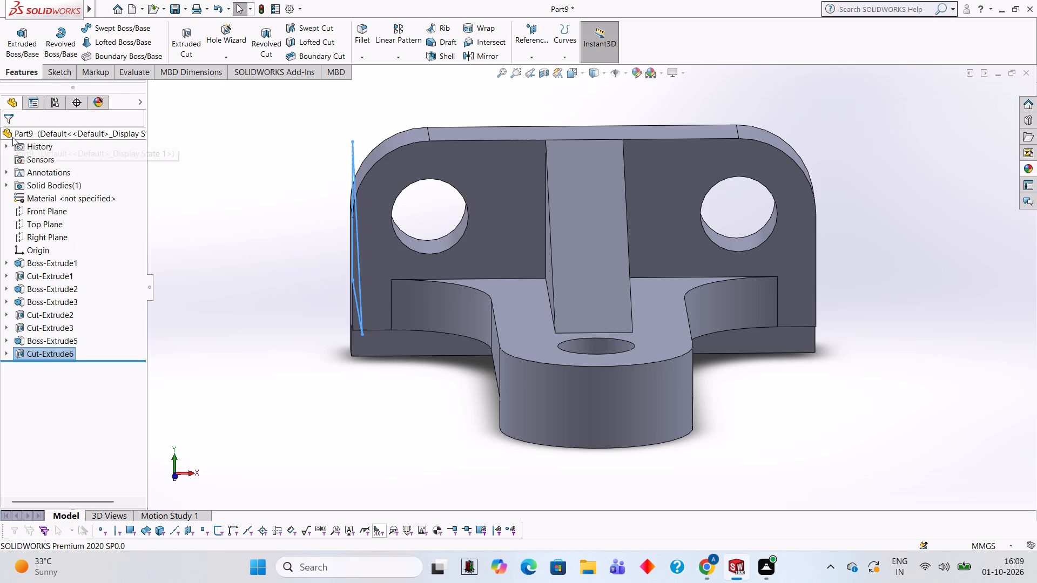
click(250, 286)
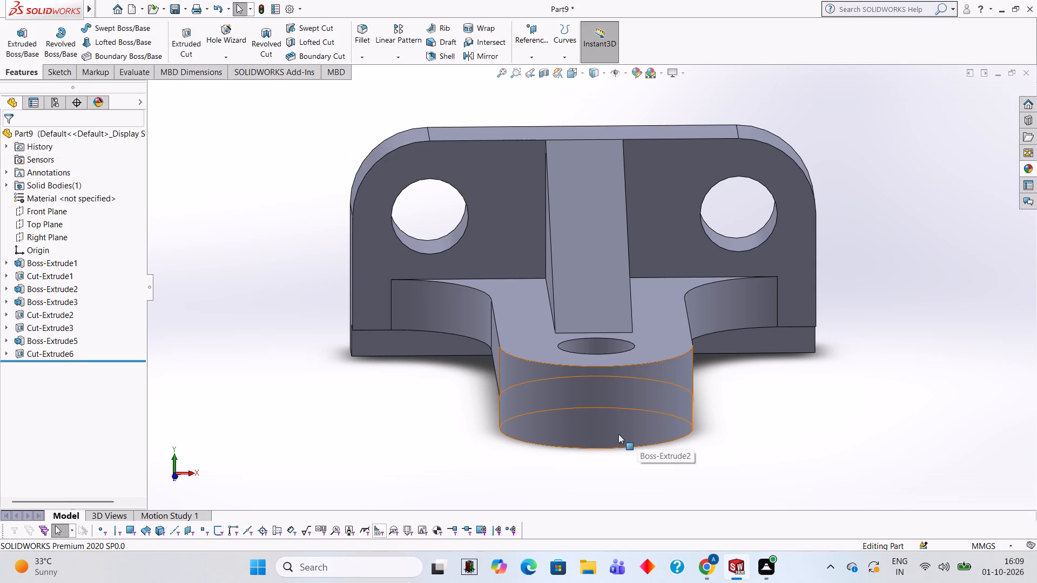
click(841, 408)
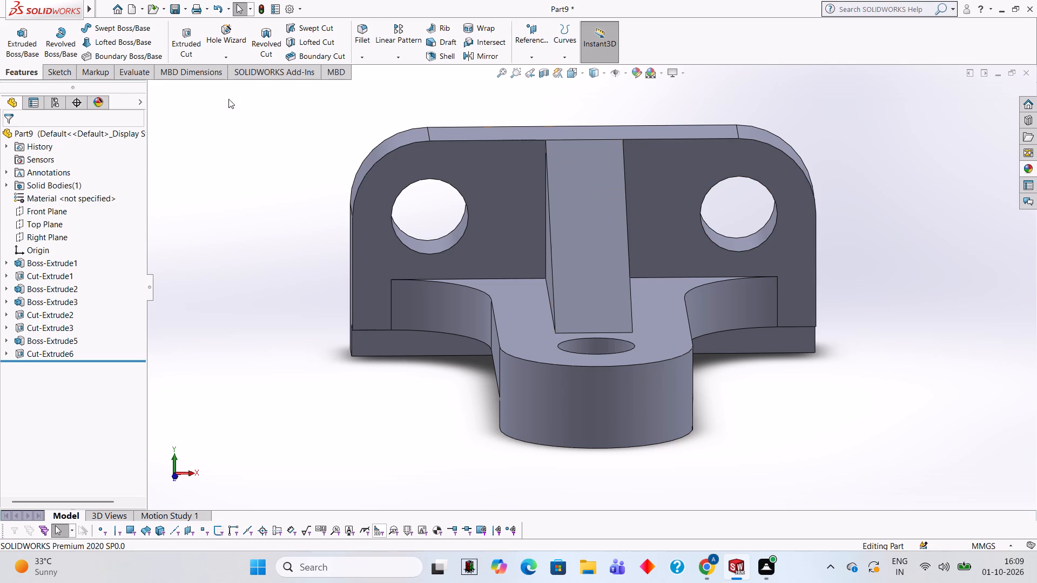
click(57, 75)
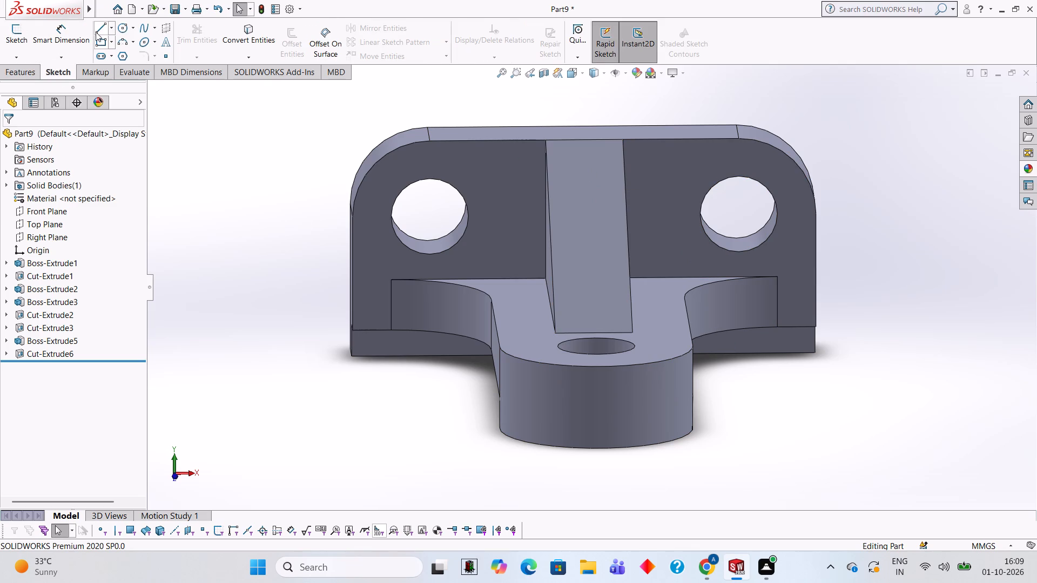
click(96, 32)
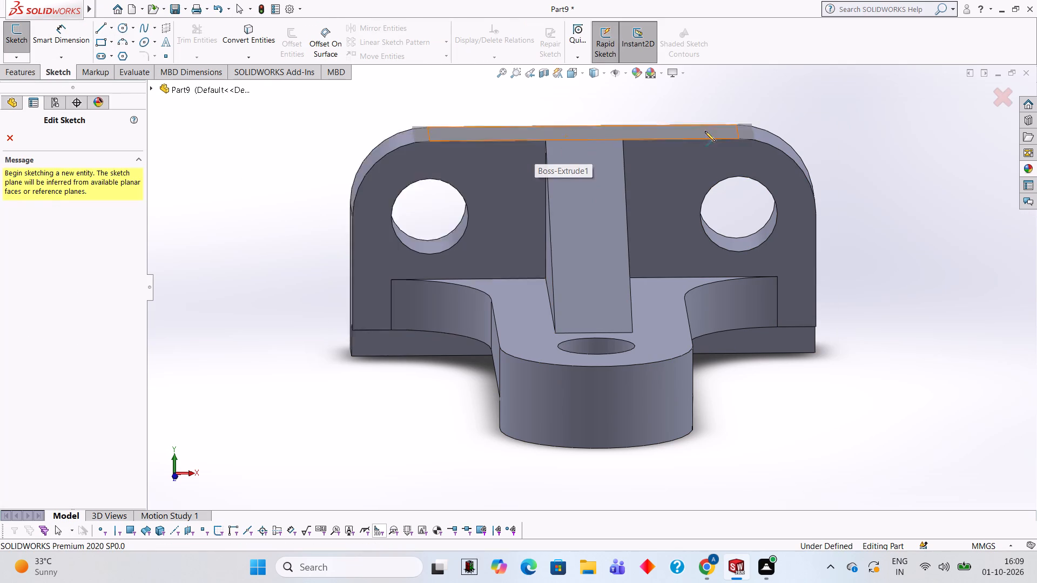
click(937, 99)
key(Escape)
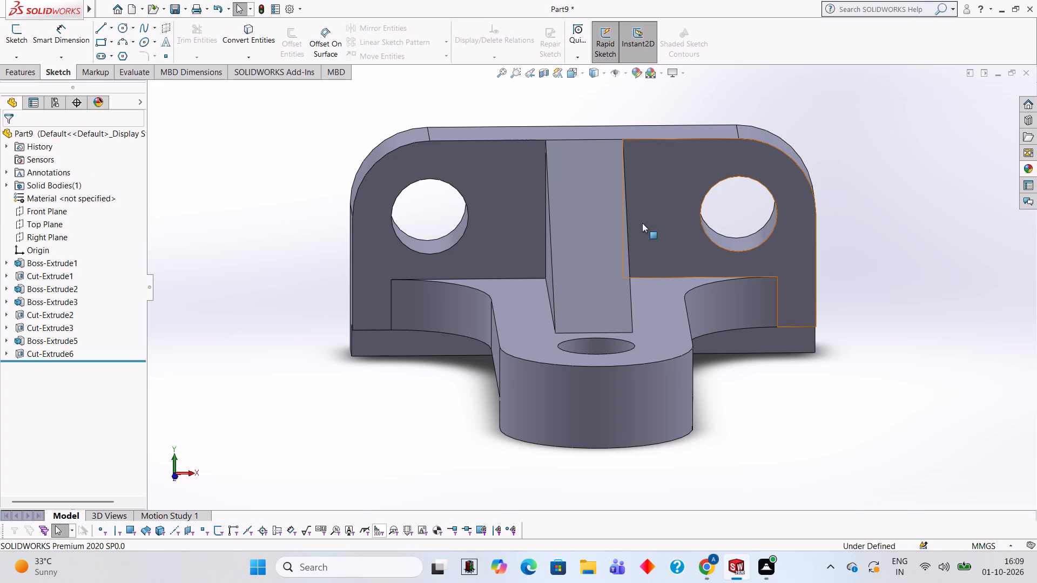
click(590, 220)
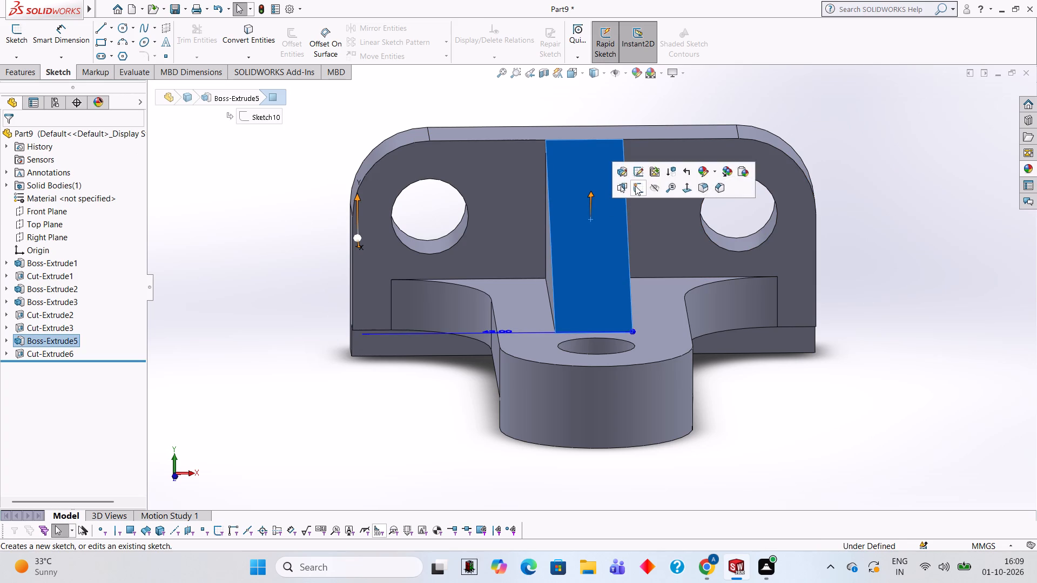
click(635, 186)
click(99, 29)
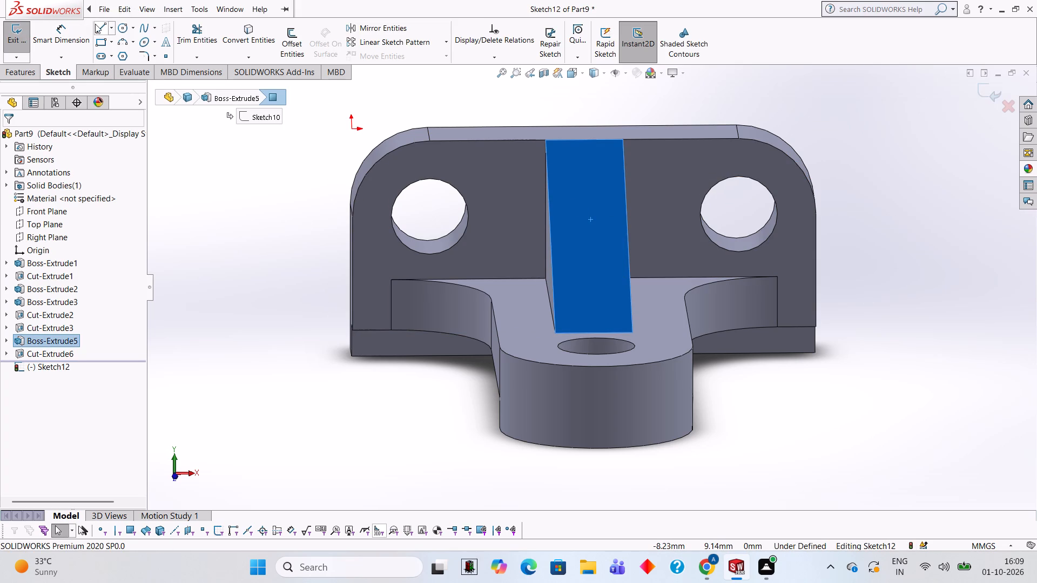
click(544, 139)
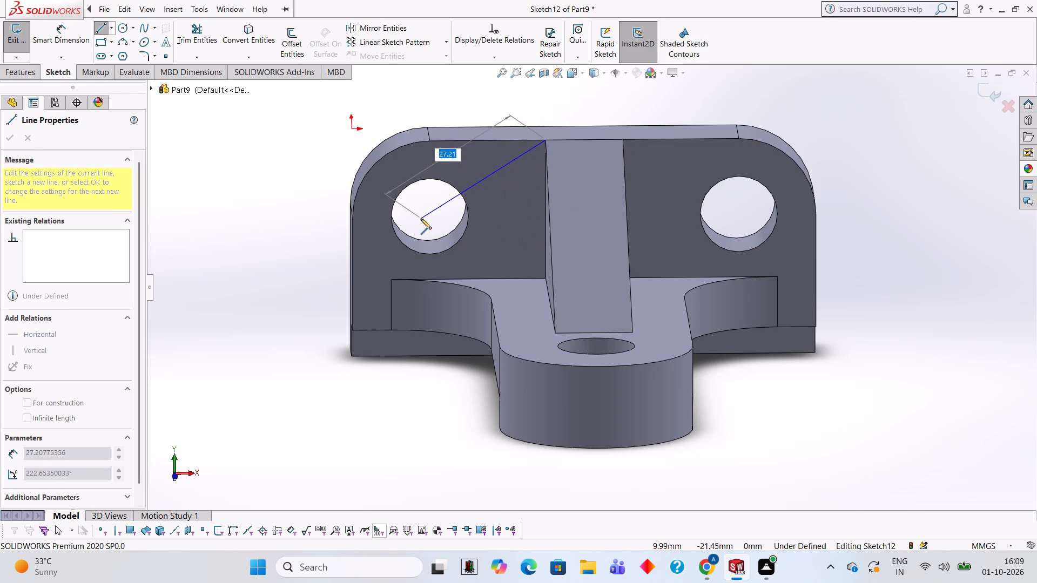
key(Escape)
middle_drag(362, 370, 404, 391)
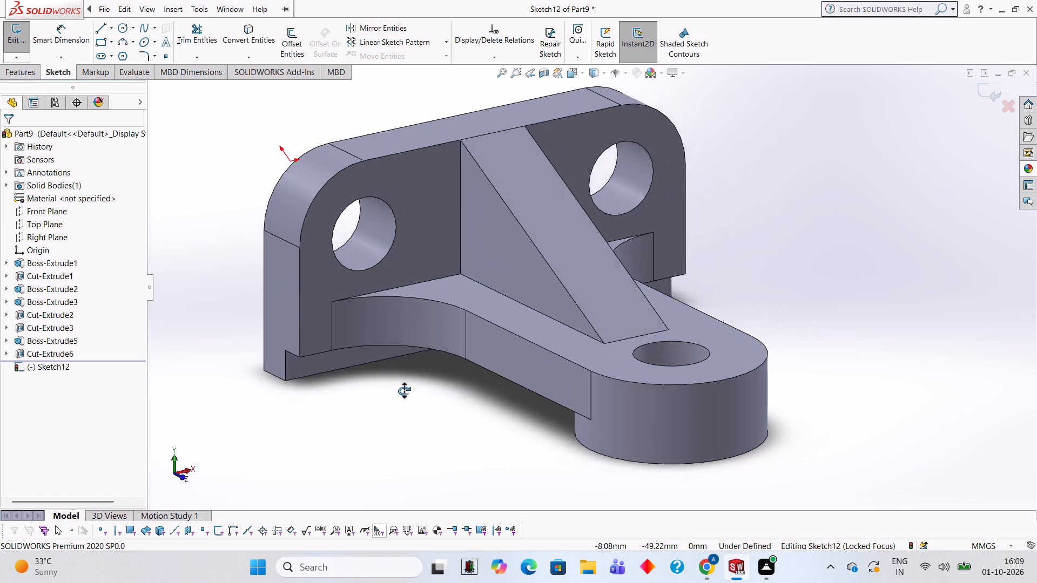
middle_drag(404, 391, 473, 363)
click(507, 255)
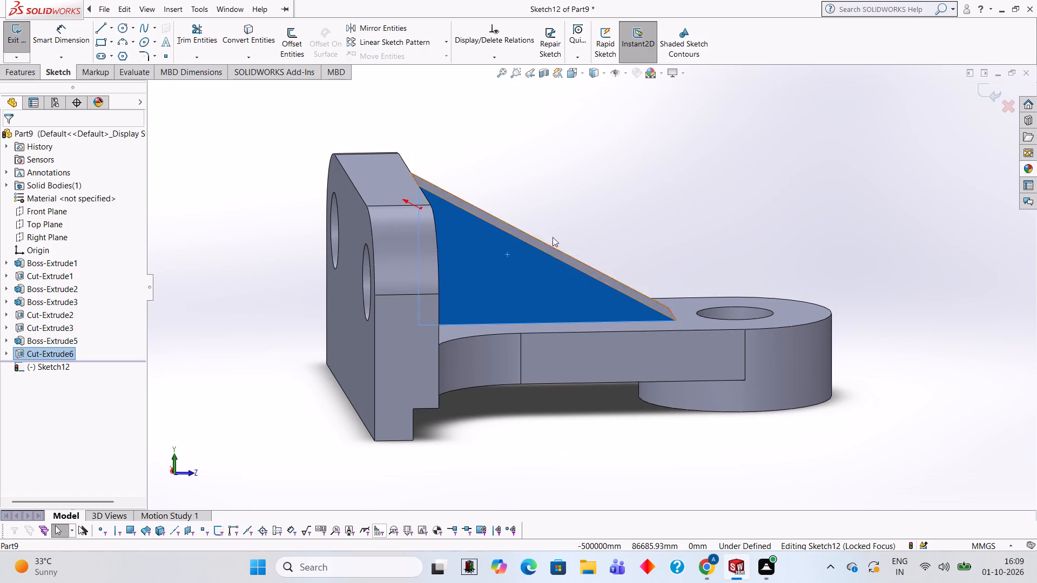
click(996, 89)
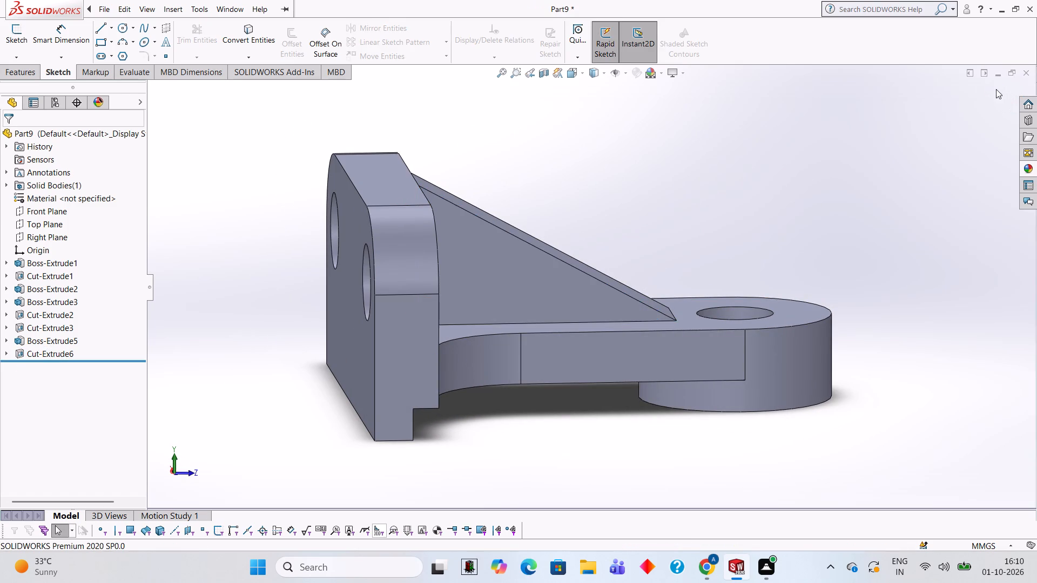
Sketch a closed right triangle about 40.25 mm long and 22 mm high, tracing the rib's side face left by the 30 mm cut.
click(482, 294)
click(526, 265)
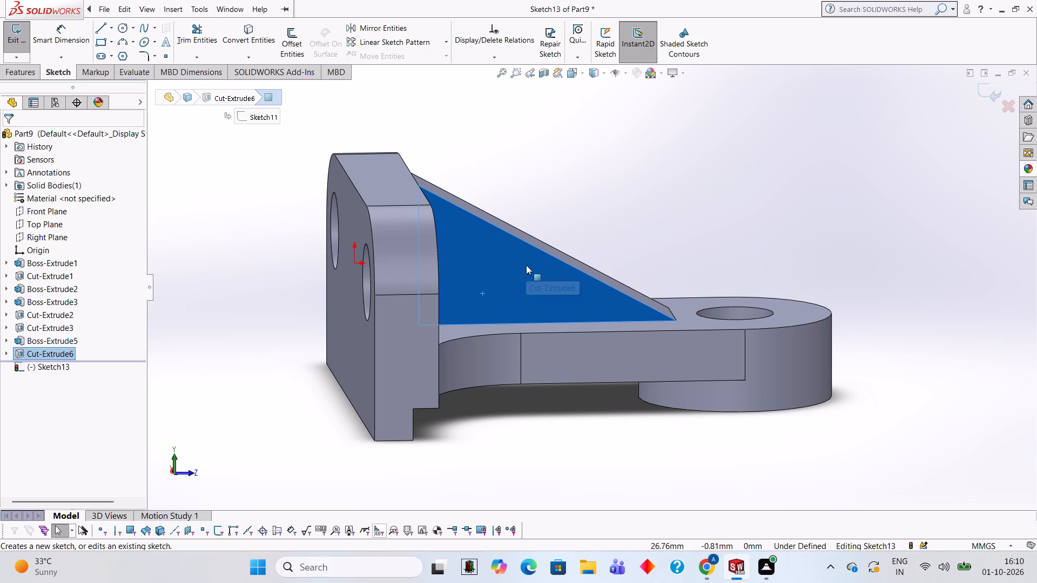
key(ctrl+8)
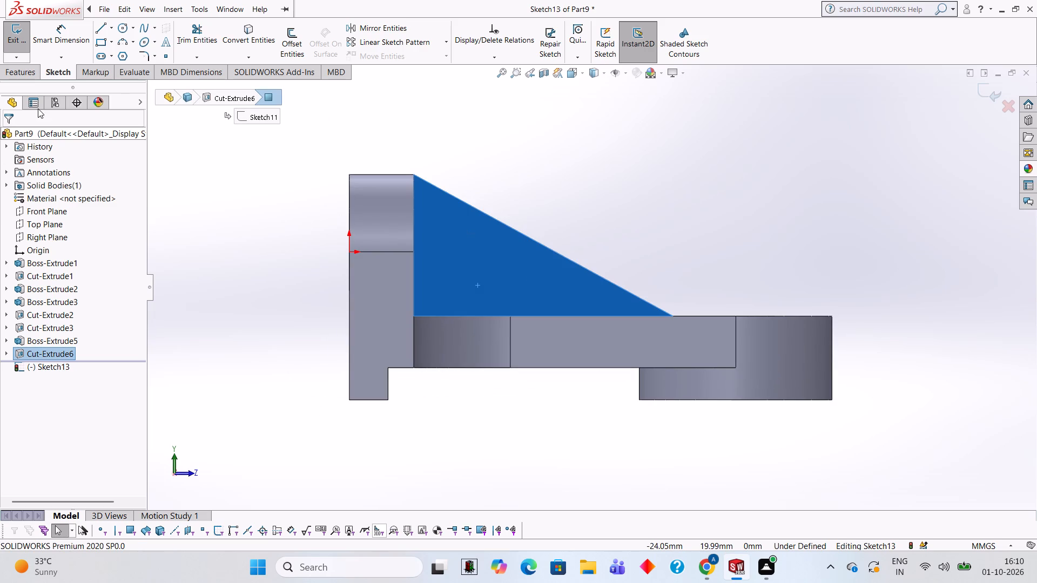
click(97, 30)
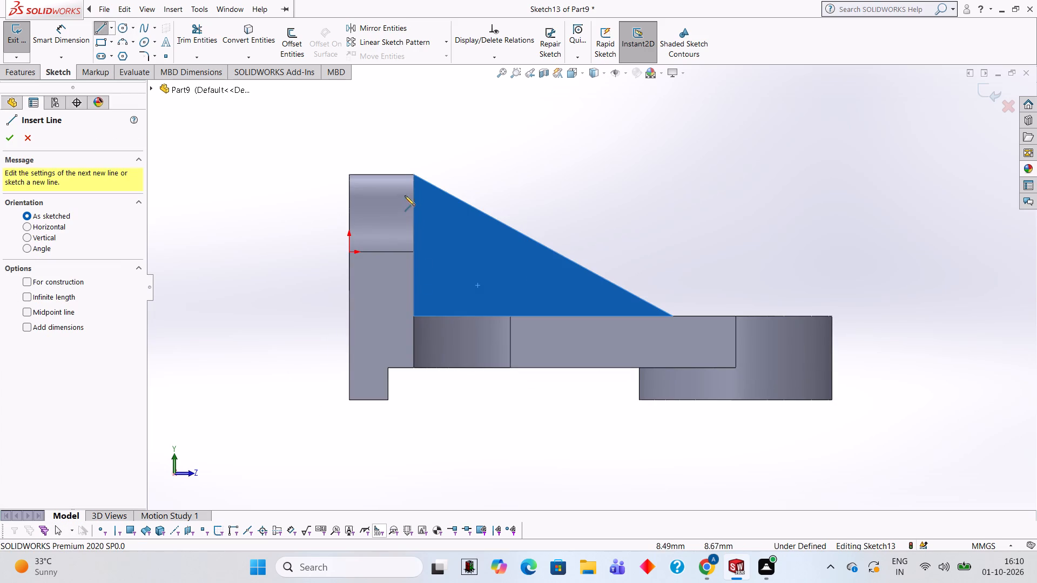
click(412, 173)
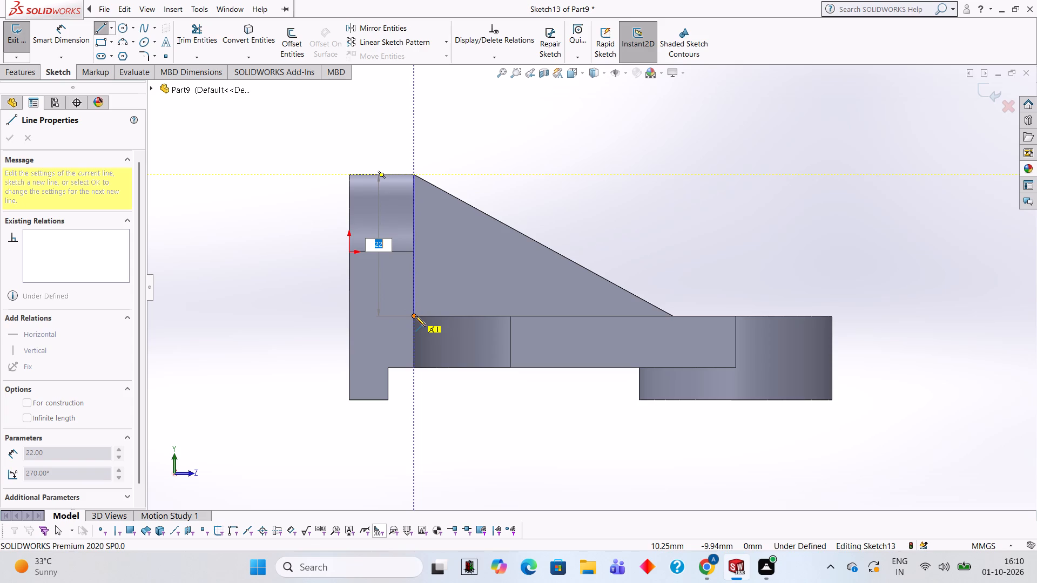
click(415, 316)
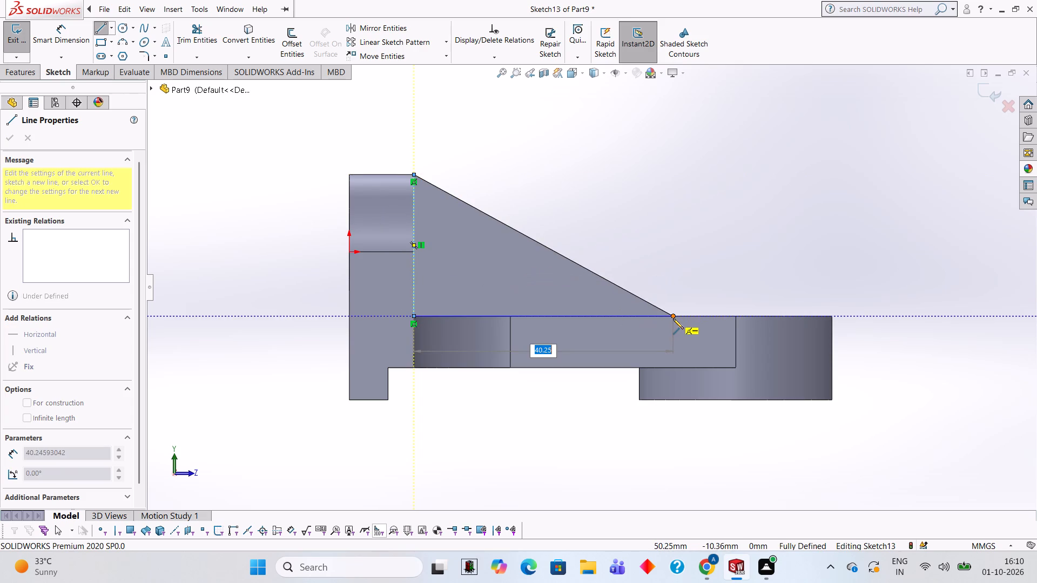
click(674, 316)
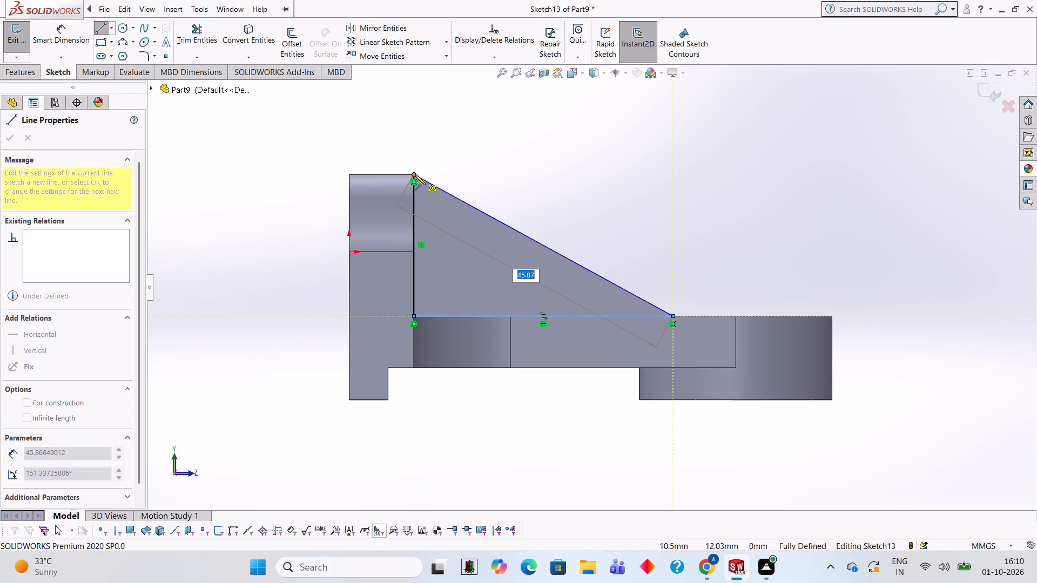
click(413, 174)
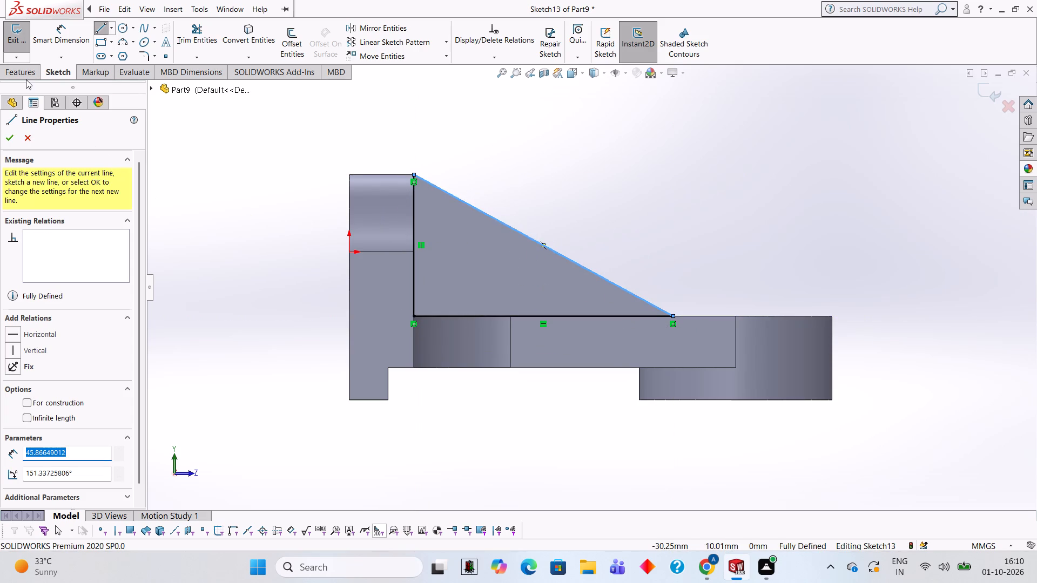
Make a blind Extruded Cut 1 mm deep into the rib from the traced triangle sketch.
click(26, 71)
click(188, 56)
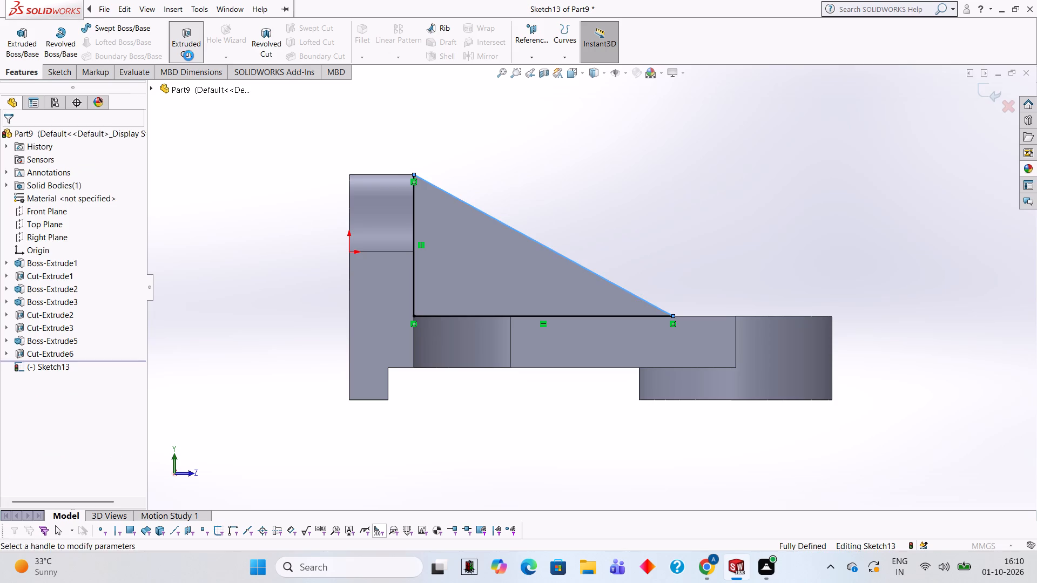
middle_drag(619, 158, 547, 171)
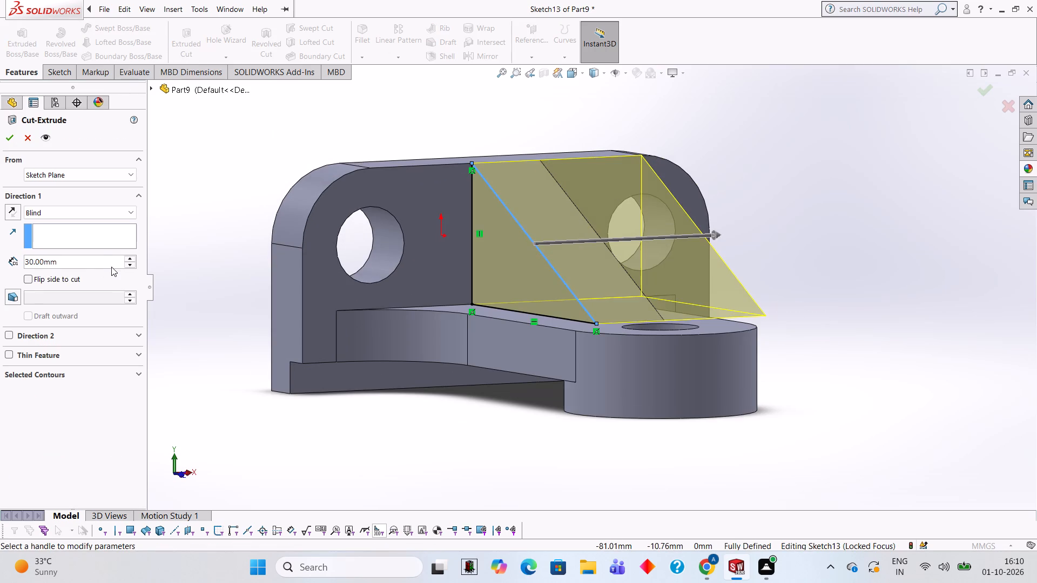
click(111, 263)
key(BackSpace)
key(BackSpace)
key(BackSpace)
key(BackSpace)
key(BackSpace)
key(BackSpace)
key(BackSpace)
key(BackSpace)
key(BackSpace)
key(BackSpace)
key(BackSpace)
key(BackSpace)
key(BackSpace)
key(BackSpace)
key(BackSpace)
key(BackSpace)
key(BackSpace)
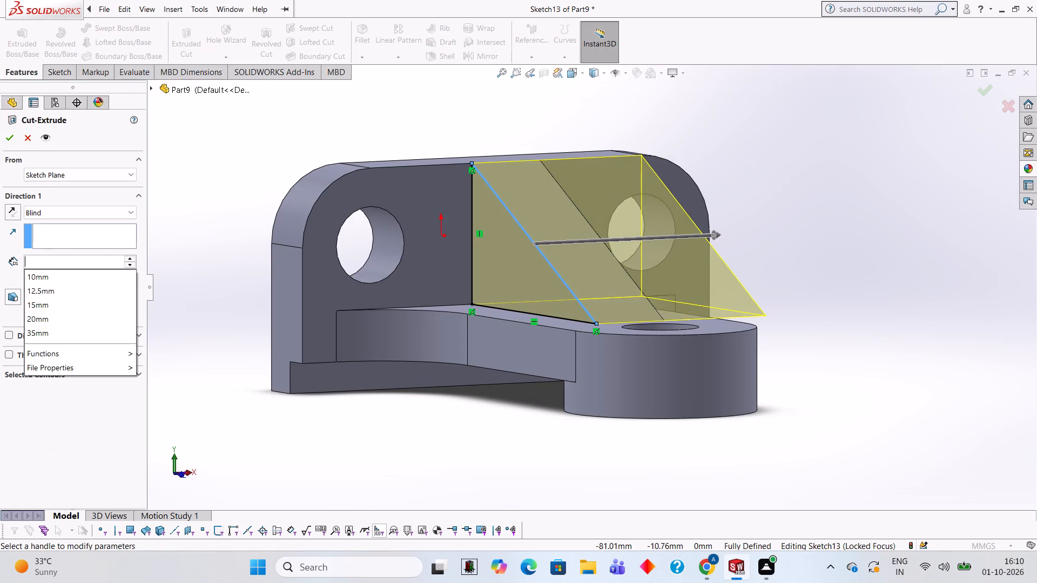
key(1)
key(Return)
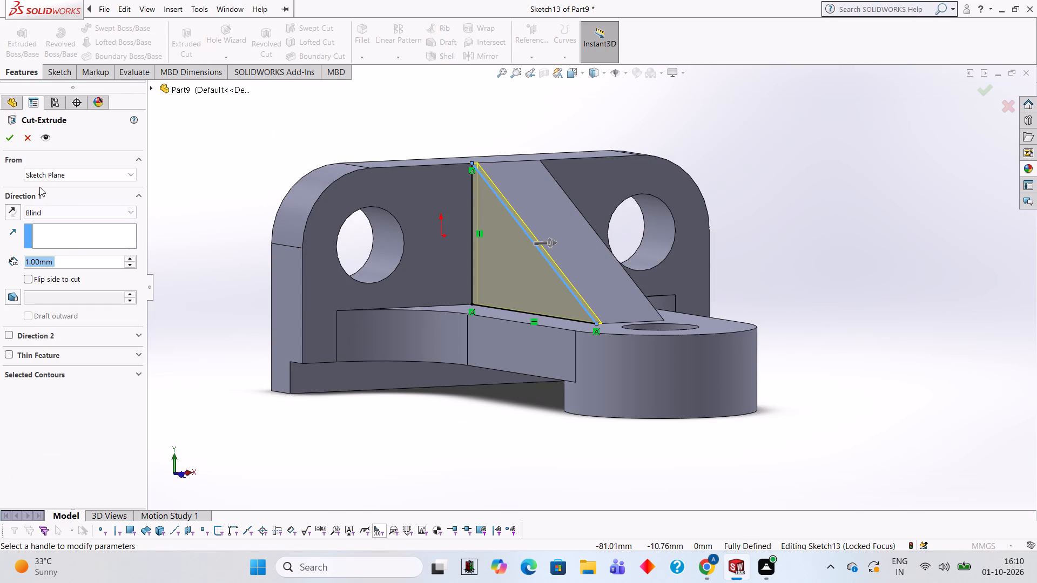
click(10, 136)
click(181, 225)
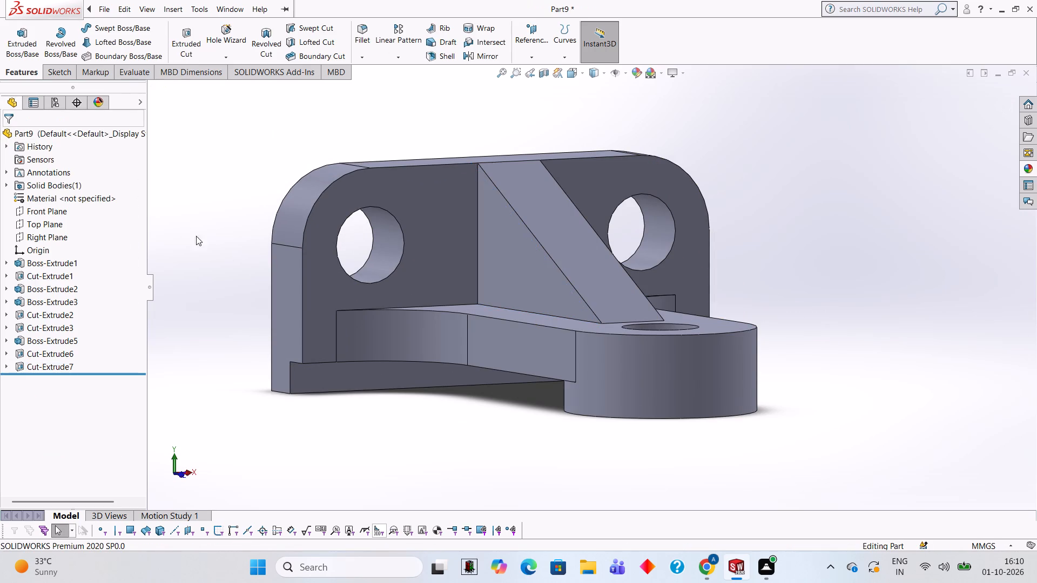
Sketch a closed right triangle 22 mm high on the rib's opposite side face, tracing its outline.
middle_drag(755, 270, 718, 309)
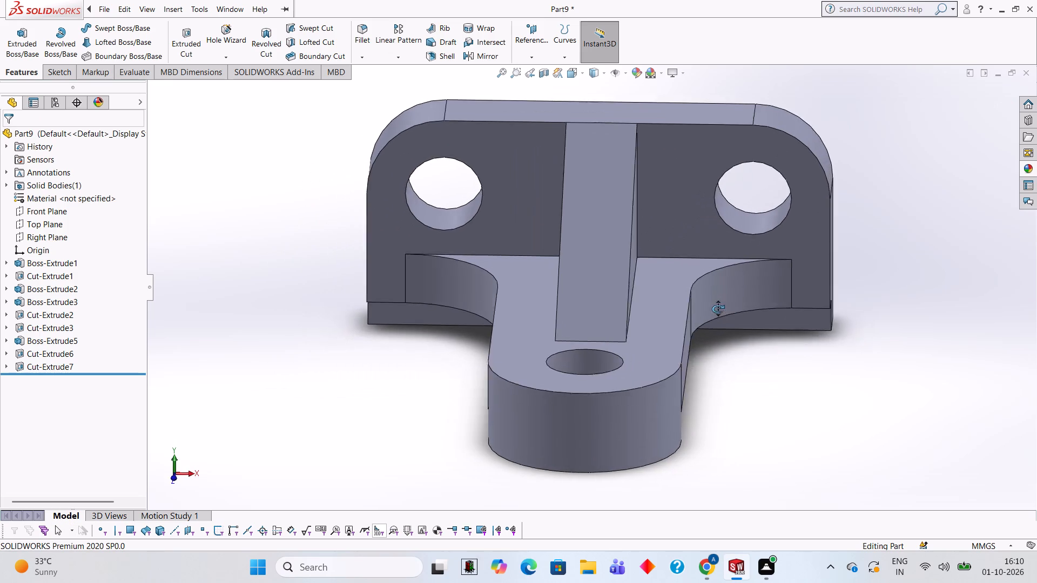
middle_drag(718, 309, 663, 294)
middle_drag(623, 300, 581, 281)
middle_click(570, 276)
click(669, 277)
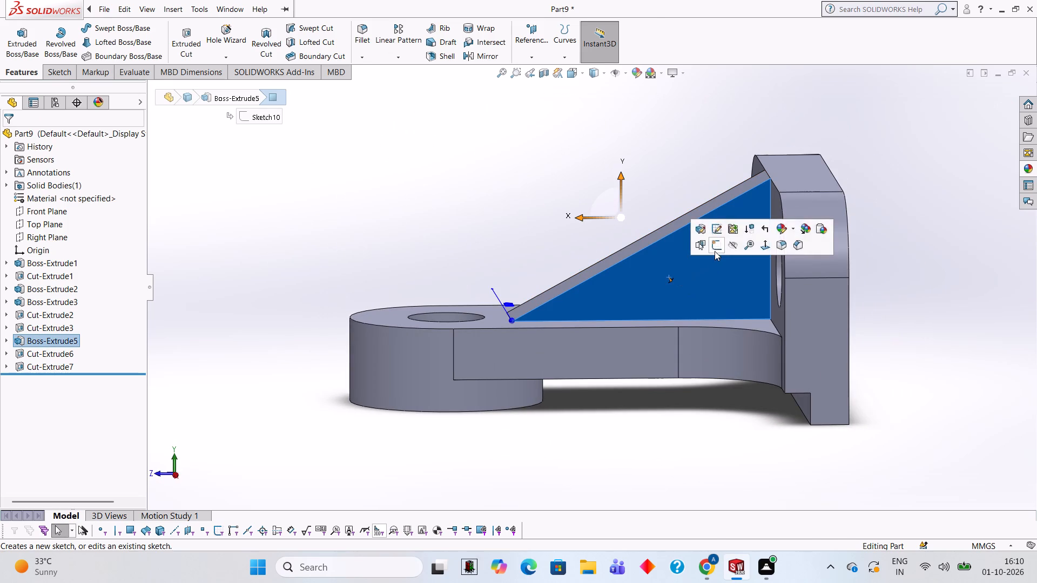
click(715, 251)
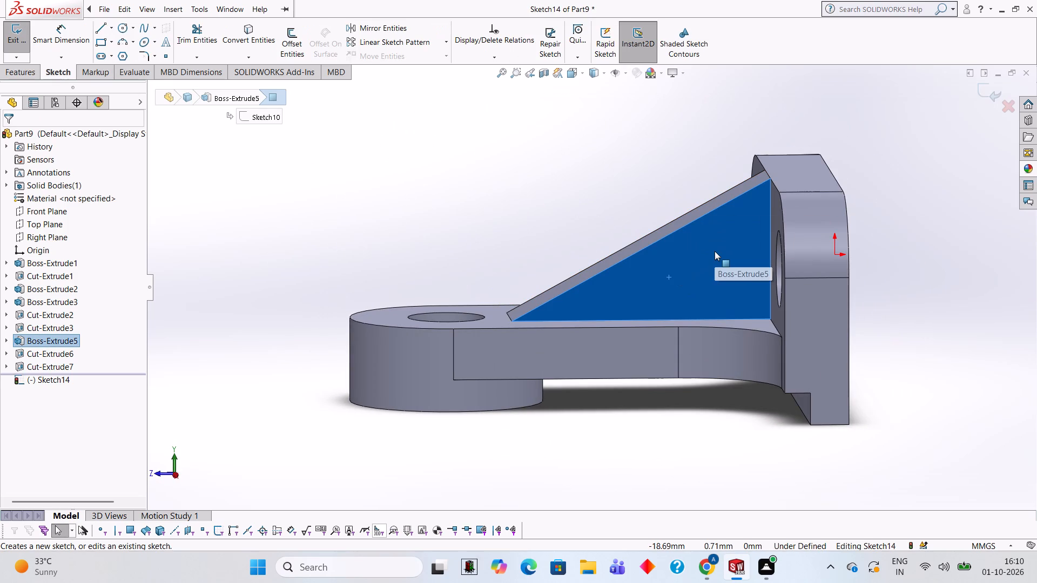
key(ctrl+8)
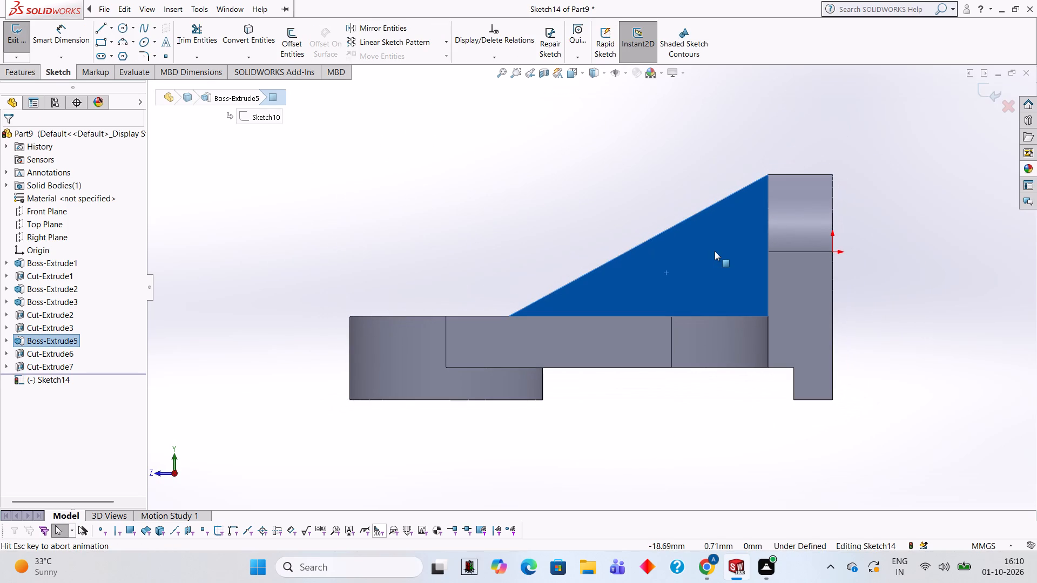
click(102, 23)
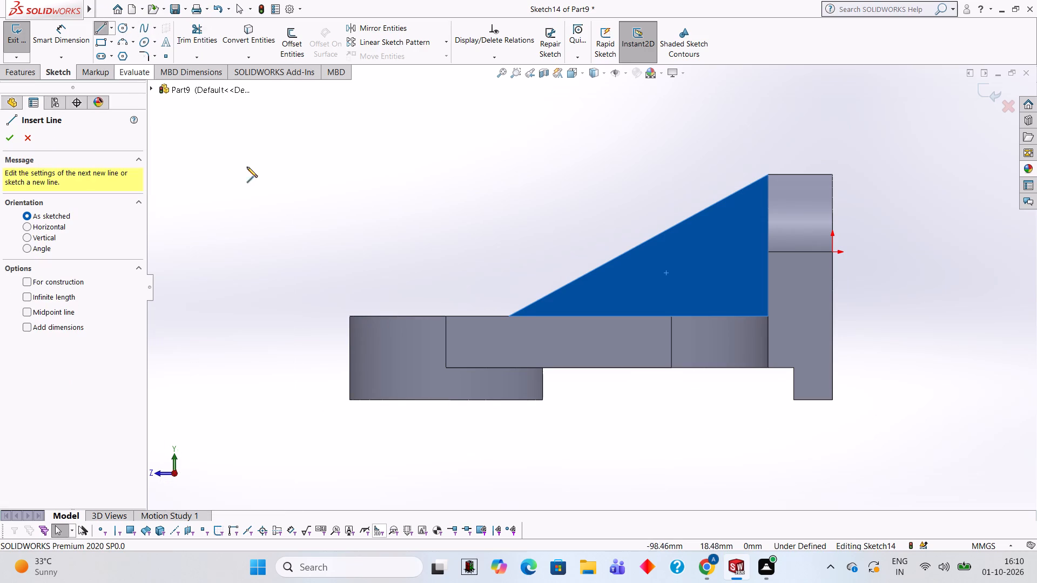
click(509, 316)
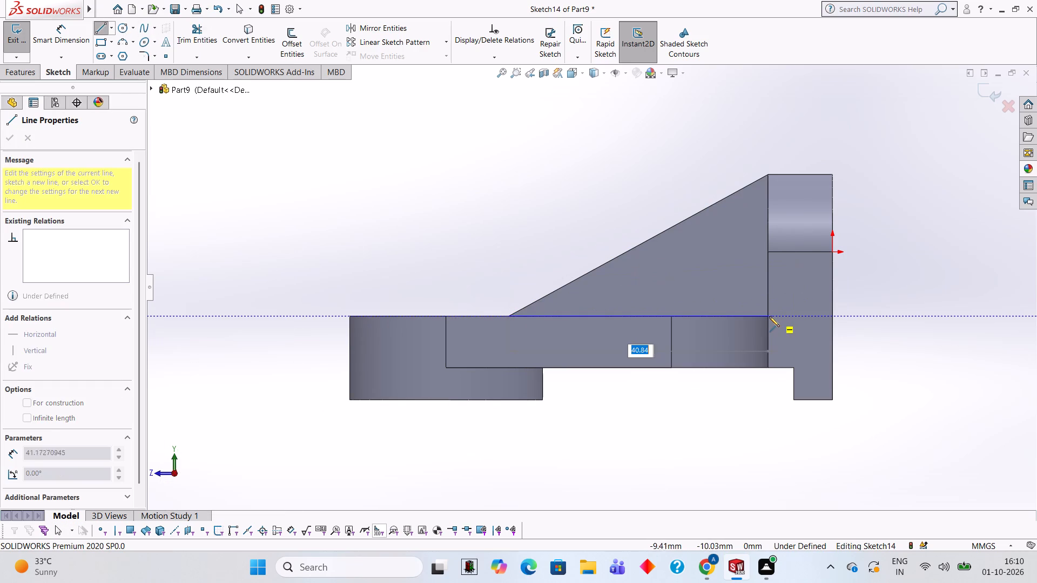
click(767, 316)
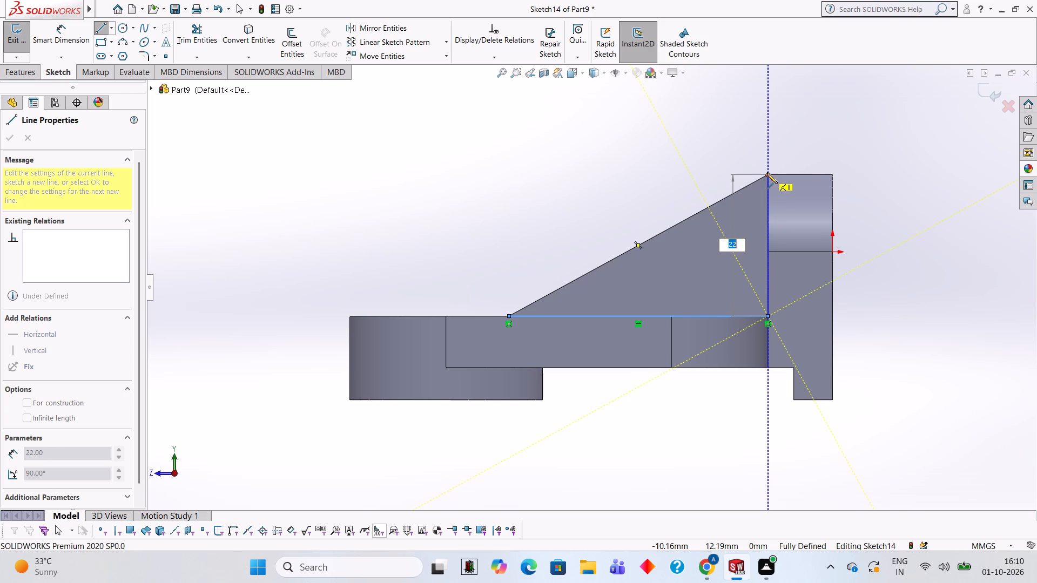
click(767, 173)
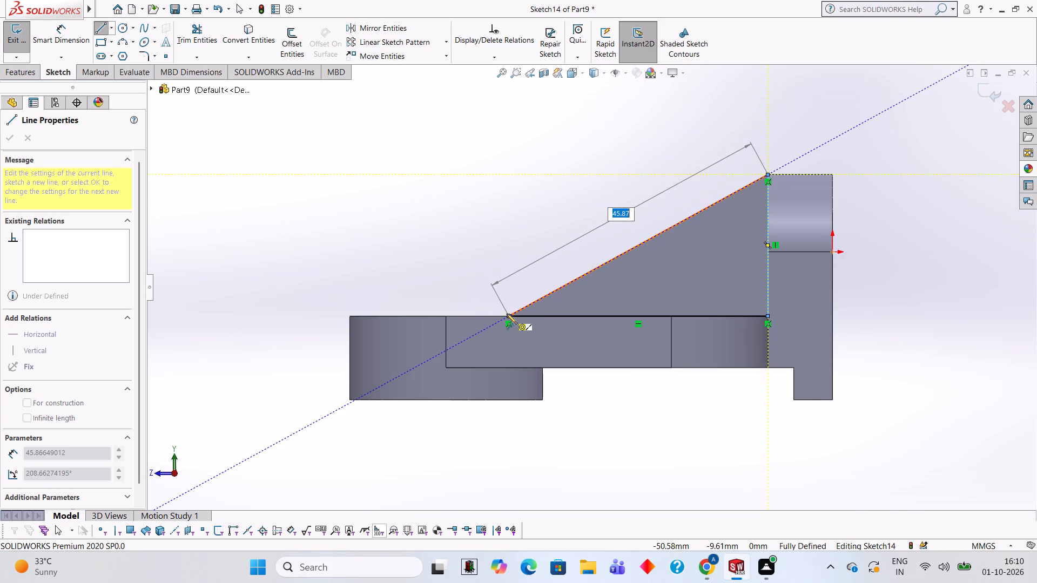
click(507, 314)
Make a blind Extruded Cut 1 mm deep into the rib's opposite side from the new triangle sketch.
click(38, 71)
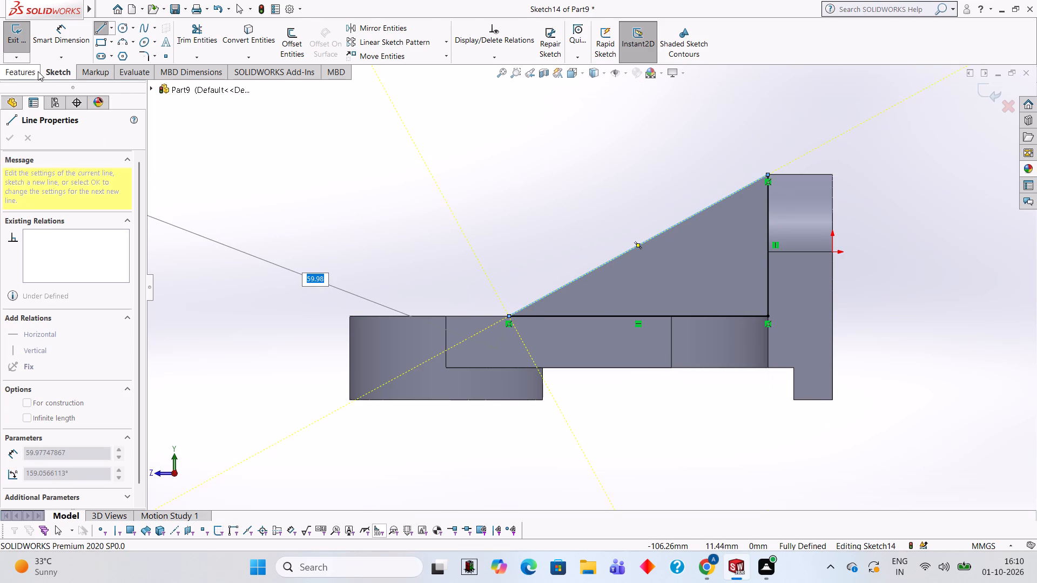
click(194, 46)
middle_drag(366, 186, 430, 266)
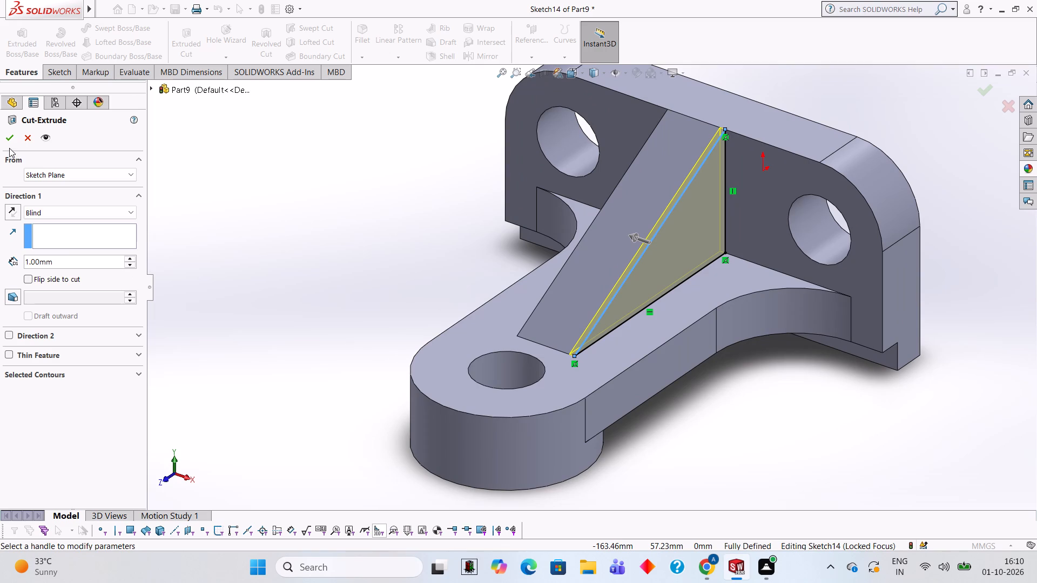
click(10, 138)
click(182, 206)
Examine the bracket from the front, sides and underside, checking the narrowed rib, arm, end boss and stepped plate.
middle_drag(229, 234, 265, 255)
middle_drag(360, 335, 364, 294)
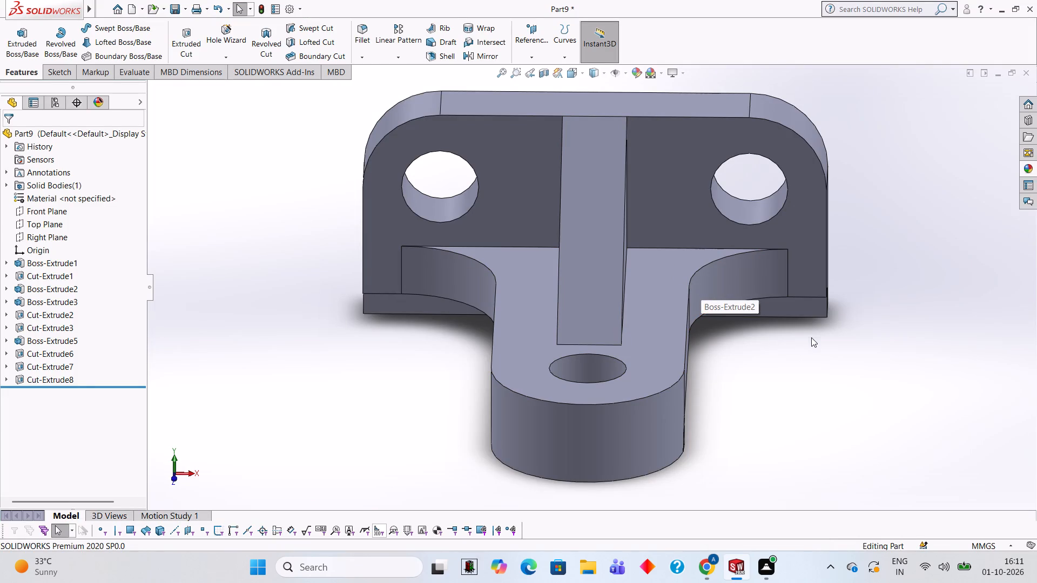
middle_drag(816, 384, 843, 380)
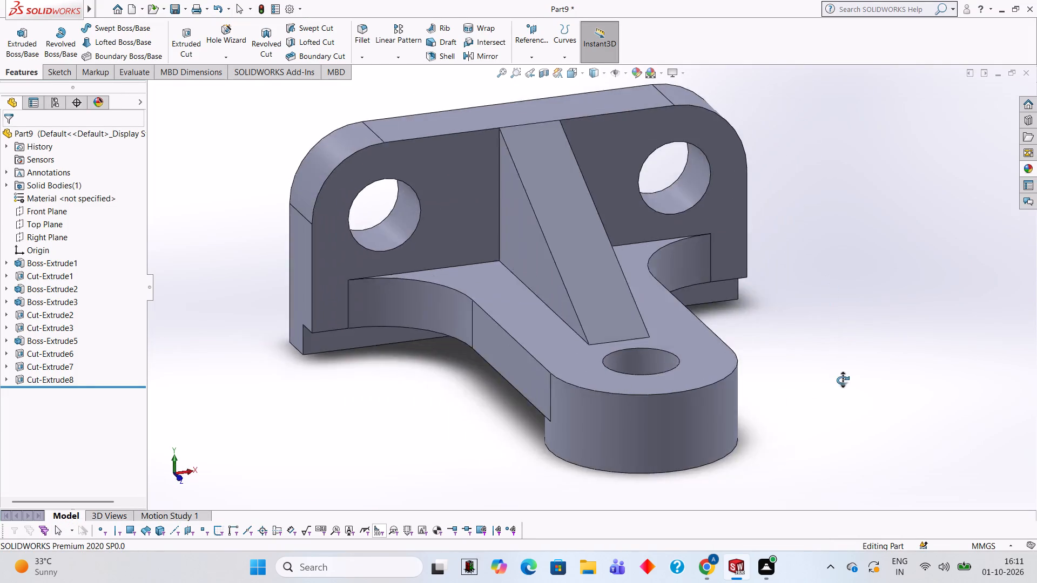
middle_drag(843, 380, 760, 321)
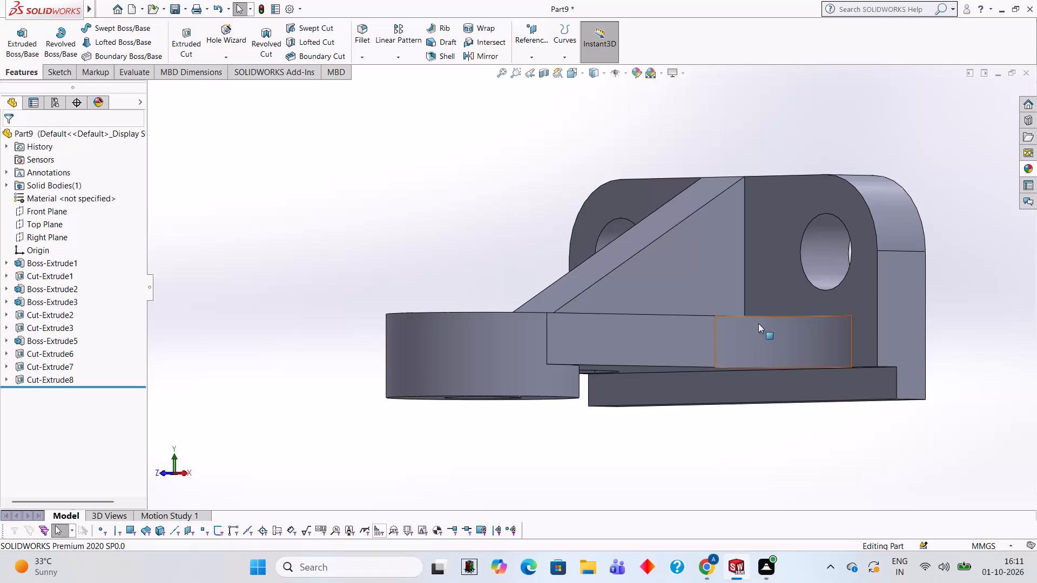
middle_drag(765, 463, 790, 415)
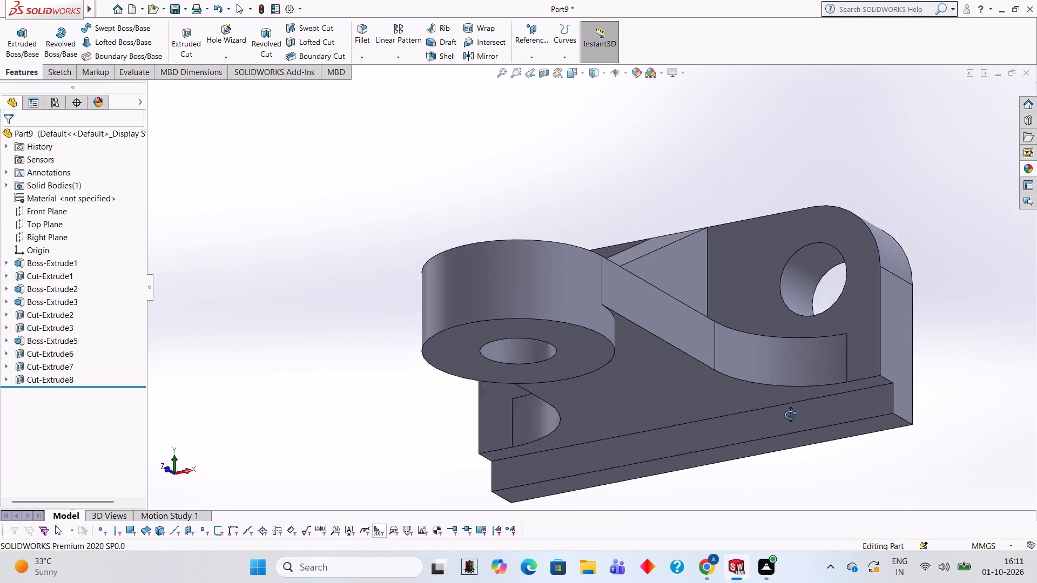
middle_drag(790, 415, 886, 436)
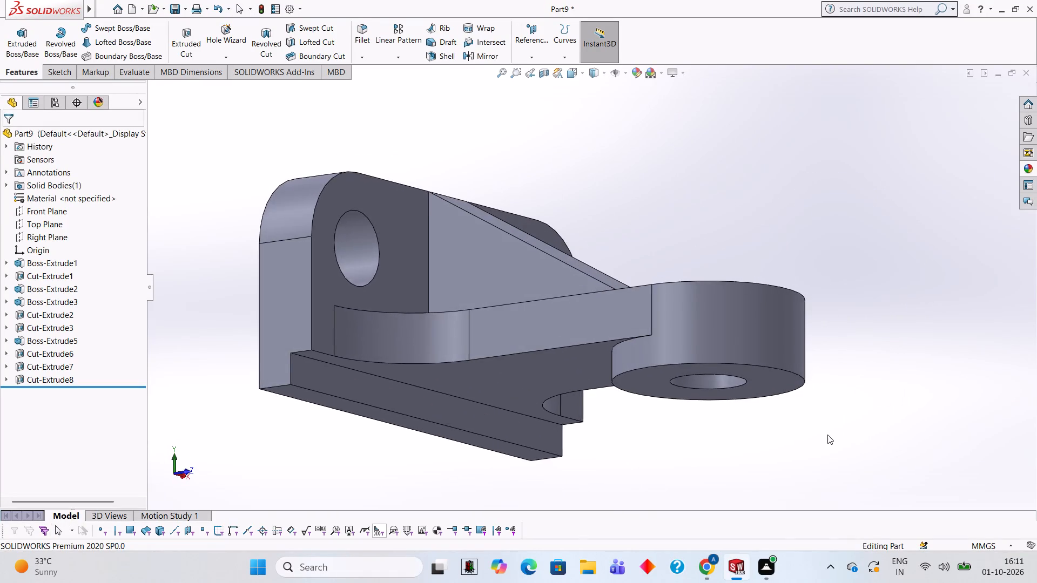
scroll(825, 432, up, 3)
middle_drag(821, 417, 813, 404)
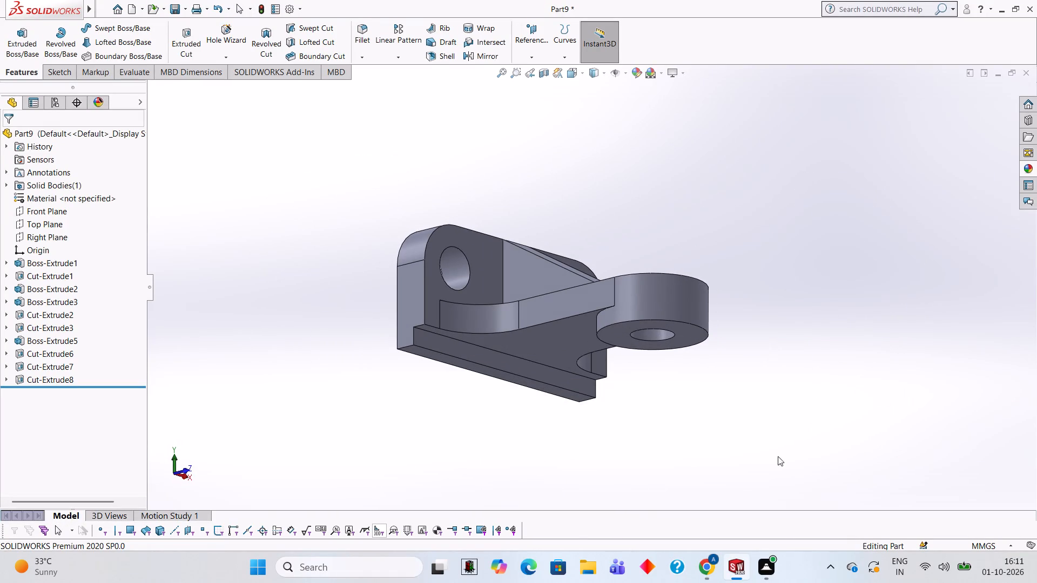
scroll(757, 378, up, 1)
middle_drag(756, 378, 740, 375)
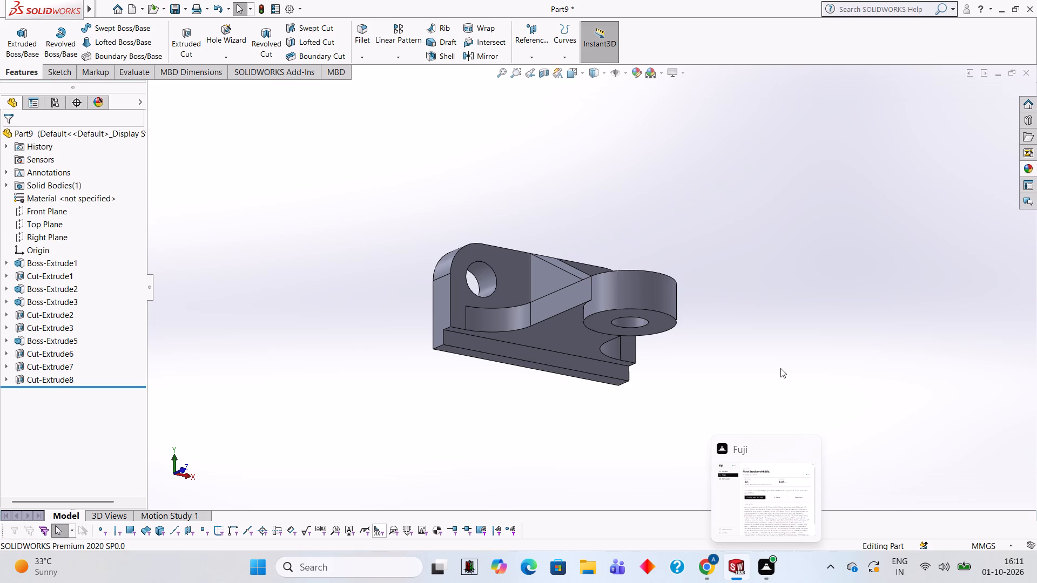
middle_drag(780, 368, 784, 406)
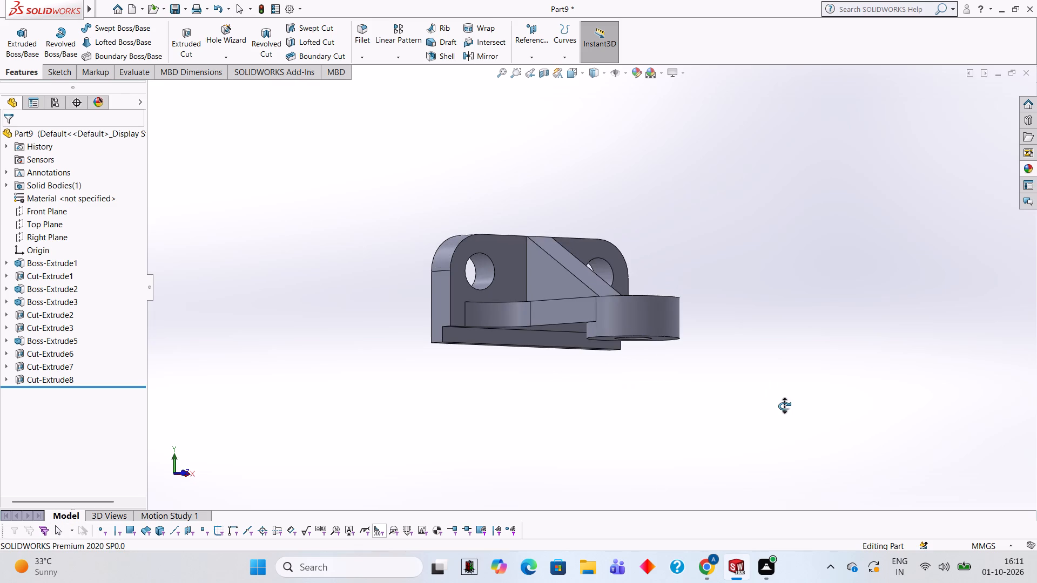
middle_drag(784, 406, 755, 389)
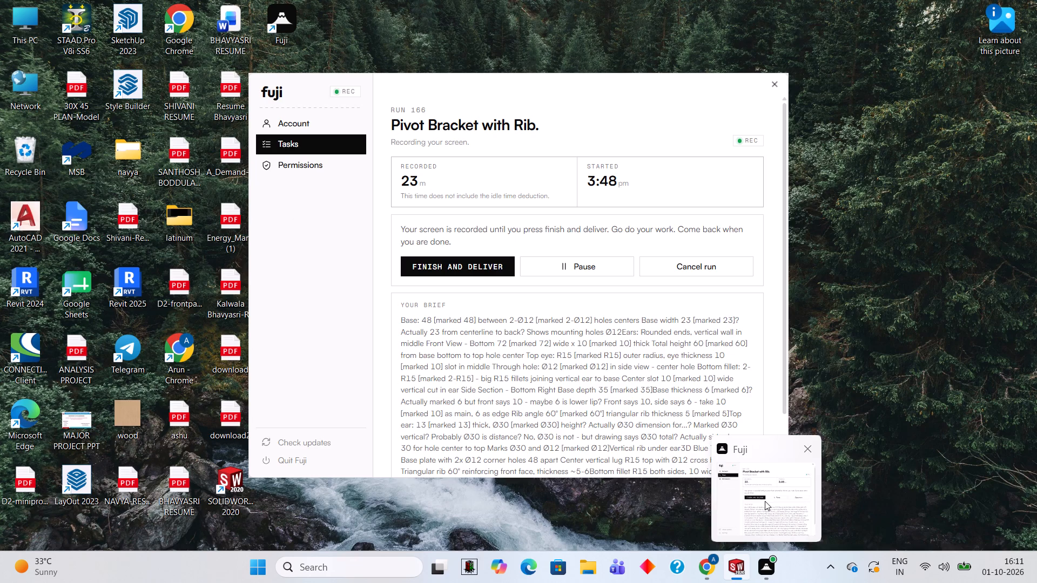
middle_drag(713, 332, 730, 275)
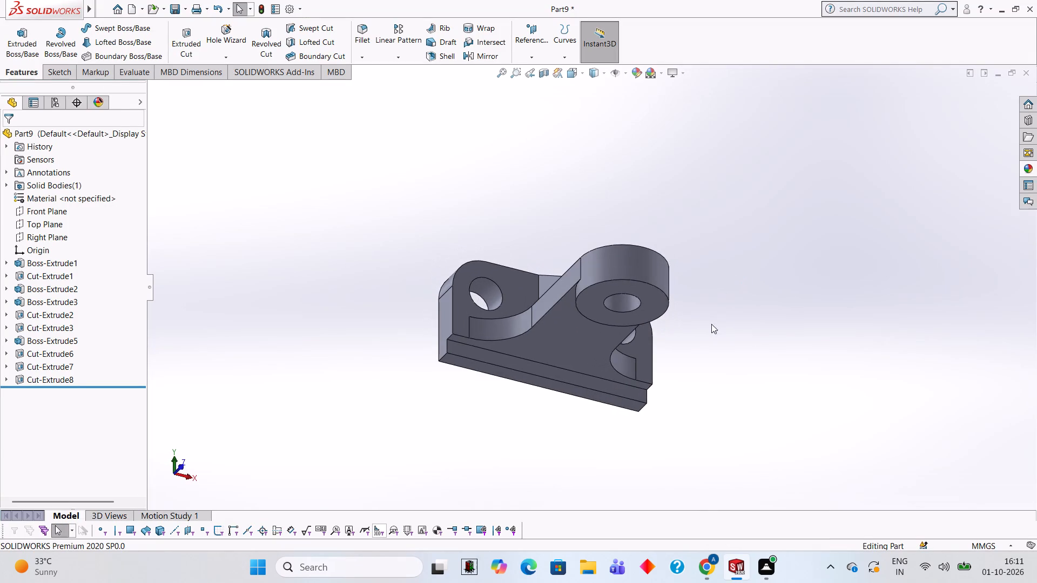
middle_drag(709, 254, 722, 327)
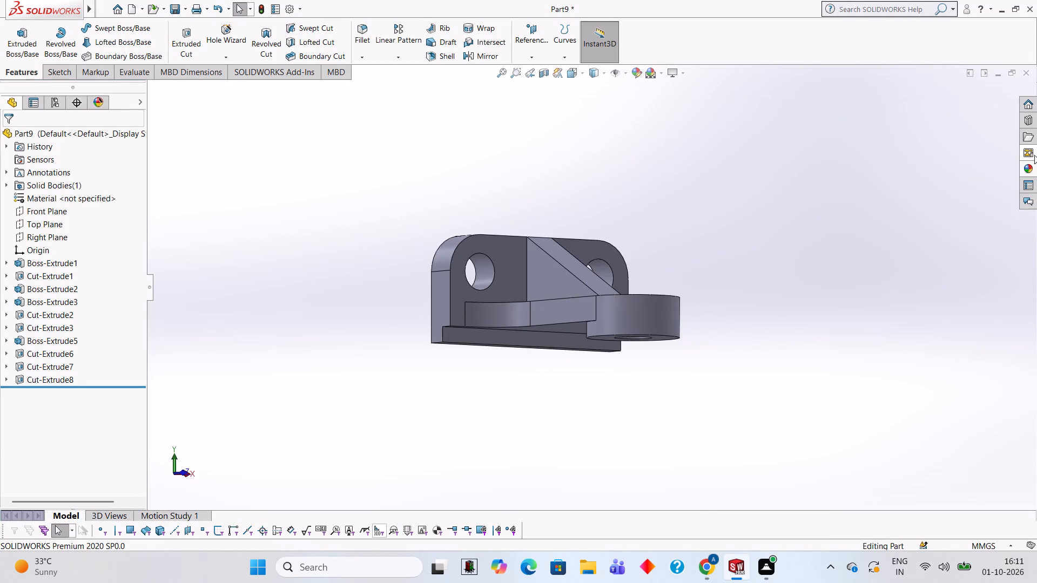
Apply the Red LED appearance to the whole bracket body.
click(1034, 169)
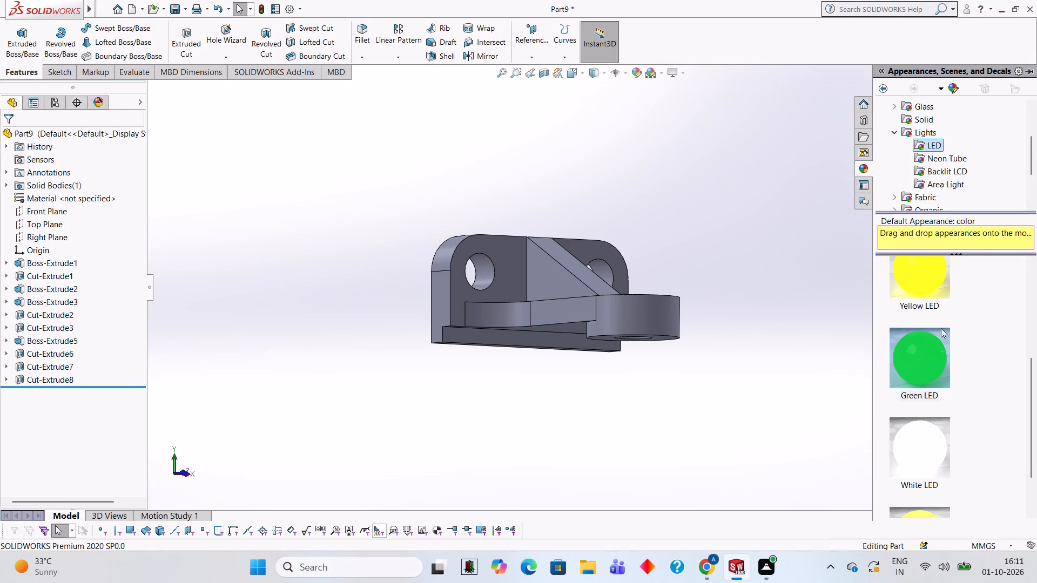
scroll(926, 329, up, 3)
drag(938, 291, 597, 283)
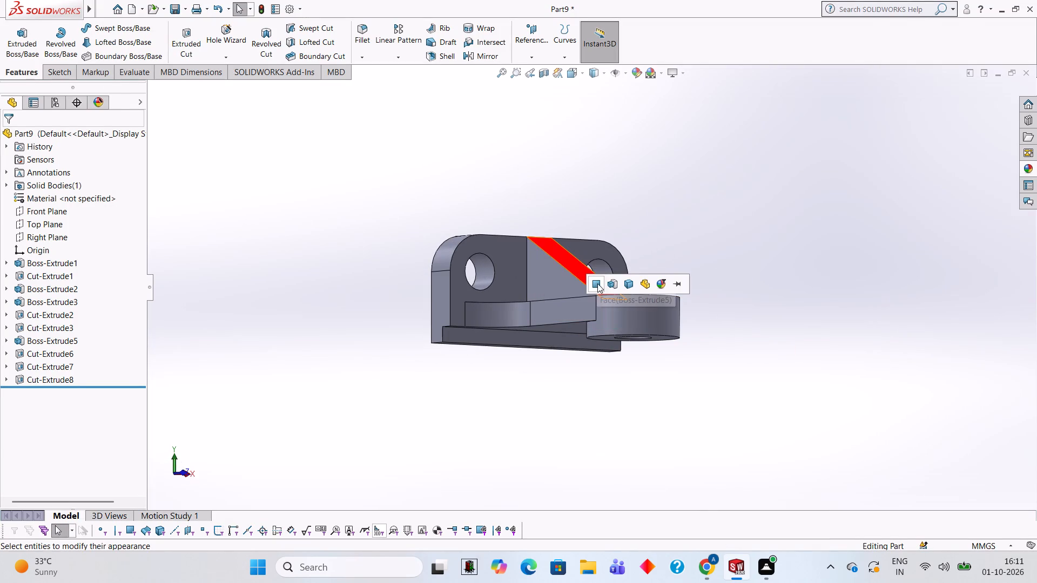
click(625, 288)
Apply the Blue LED appearance to the bore cut feature in the end boss.
middle_drag(652, 352, 648, 279)
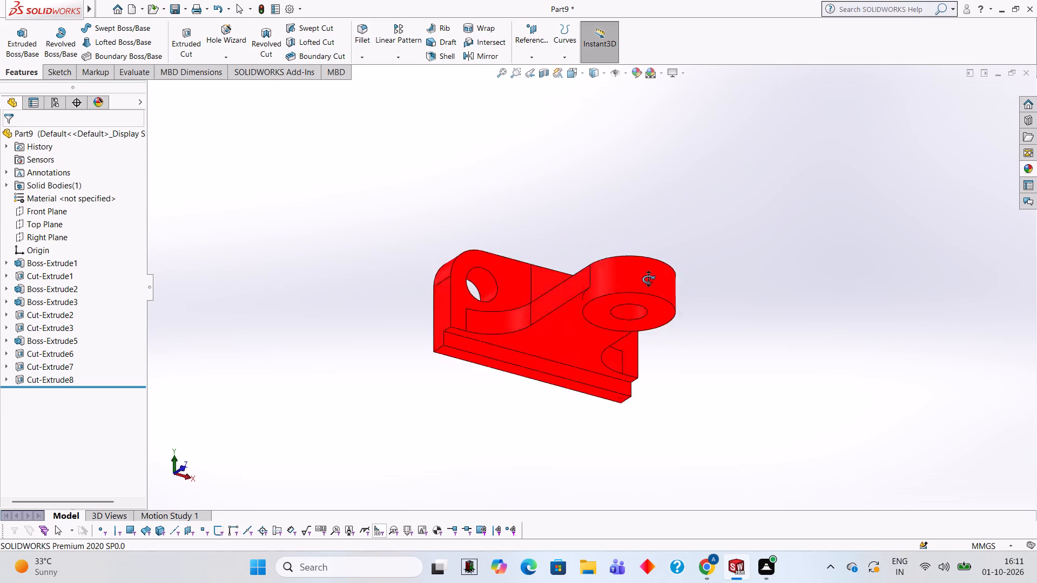
middle_drag(648, 279, 655, 228)
scroll(655, 232, down, 3)
middle_drag(658, 371, 647, 308)
scroll(637, 337, down, 1)
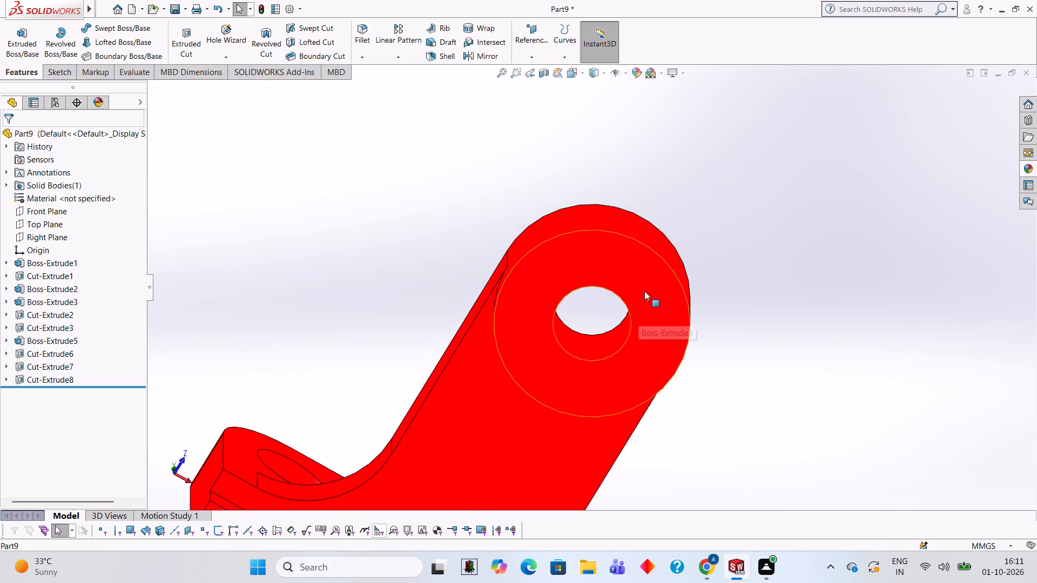
middle_drag(644, 291, 636, 351)
click(1031, 171)
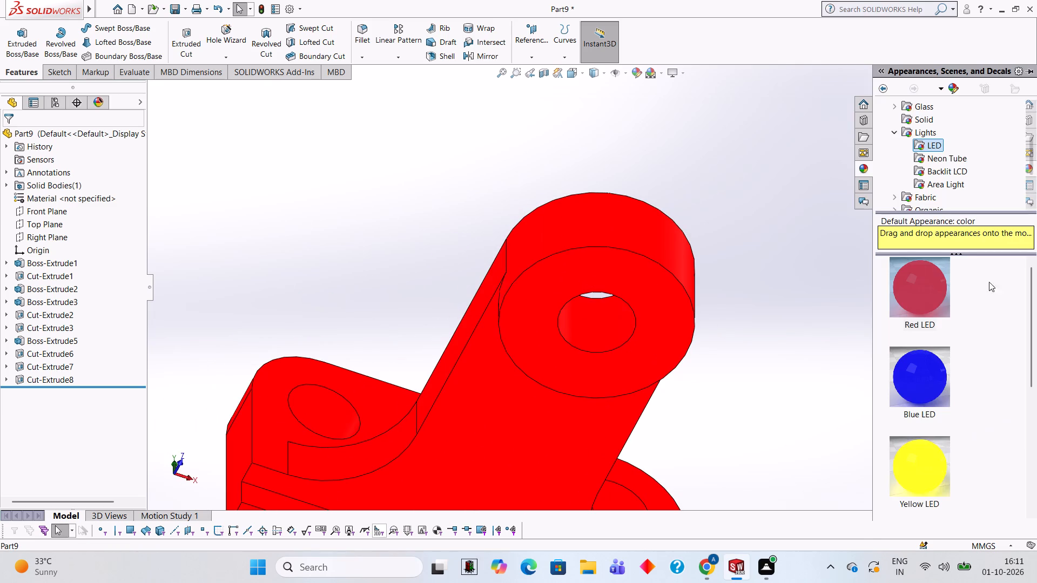
drag(932, 385, 609, 328)
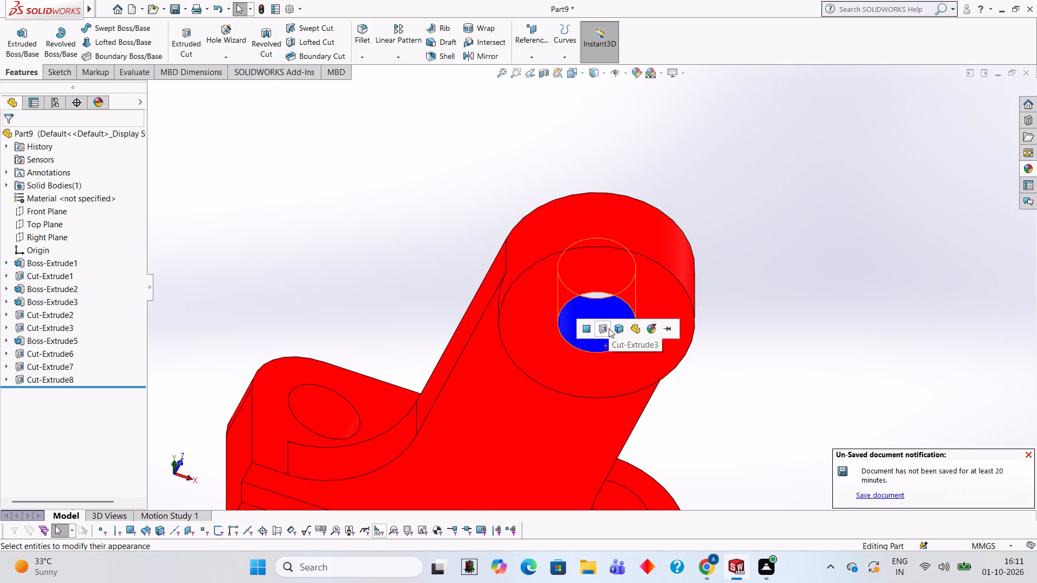
click(609, 328)
Apply the Blue LED appearance to the cut feature of the plate's two mounting holes.
scroll(615, 352, up, 3)
middle_drag(731, 307, 679, 425)
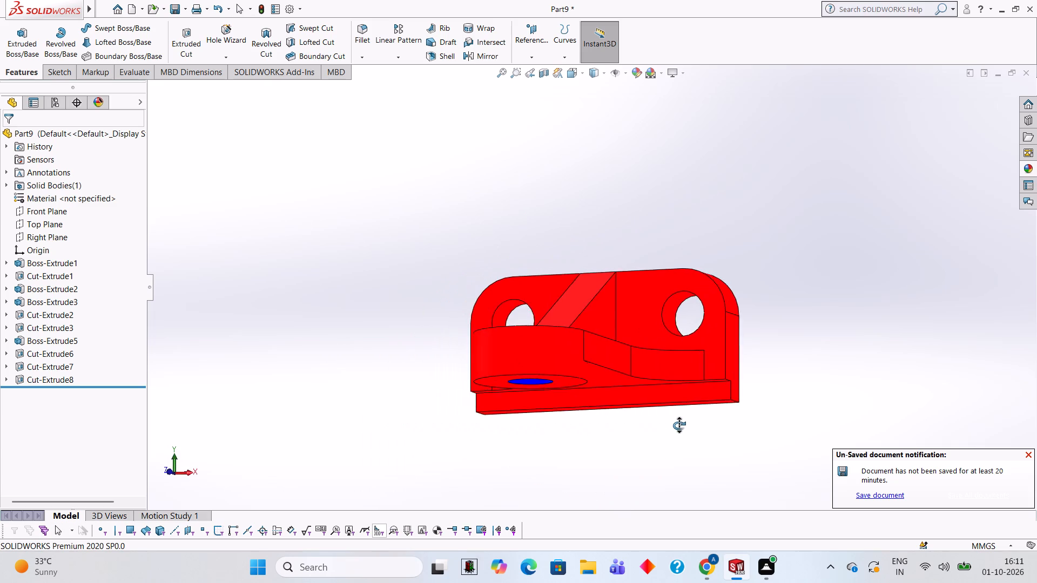
middle_drag(679, 425, 673, 433)
click(795, 310)
scroll(671, 297, down, 1)
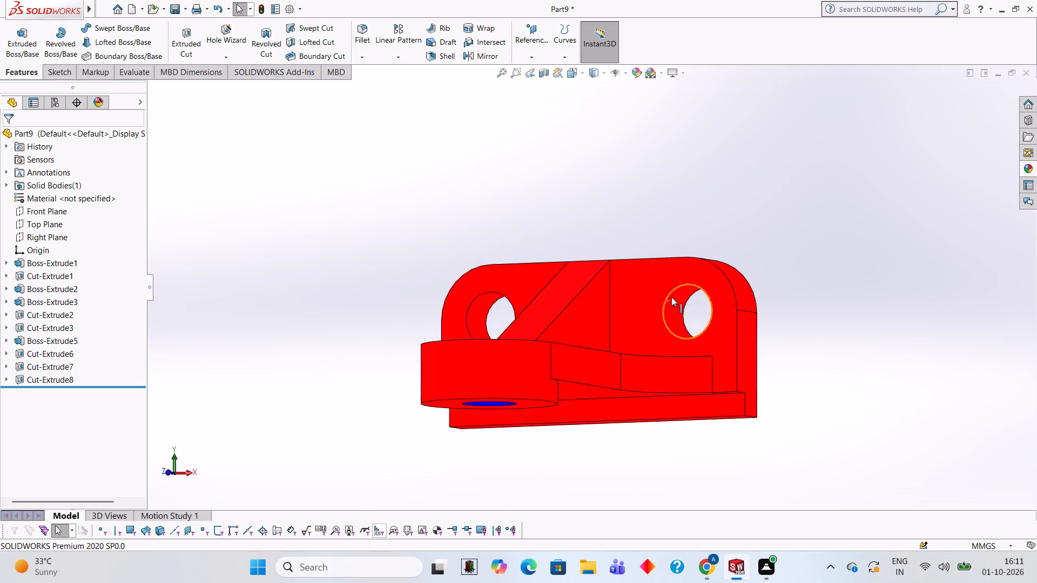
scroll(671, 297, down, 1)
middle_drag(715, 313, 702, 320)
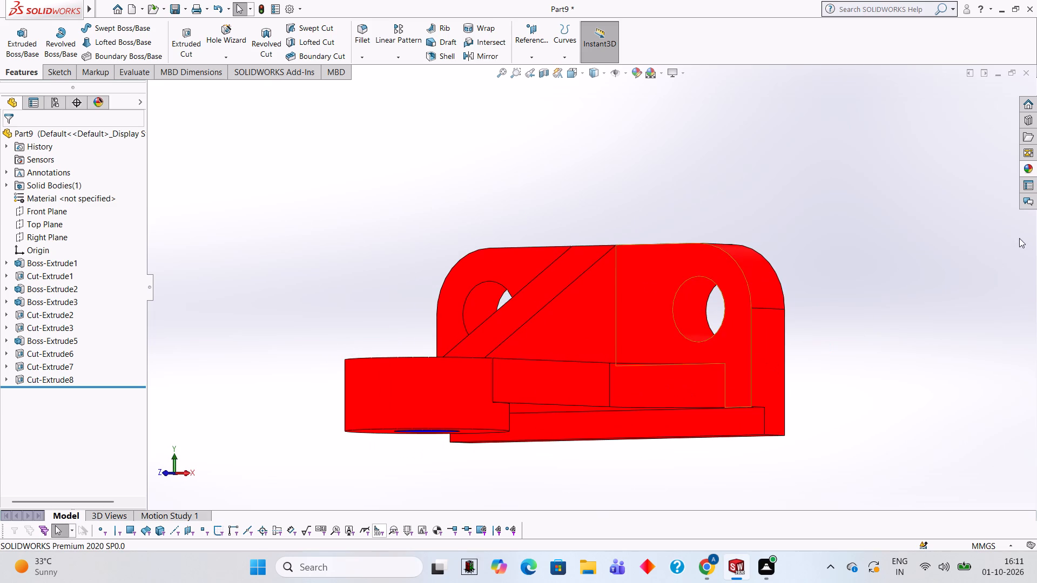
click(1032, 168)
drag(932, 368, 718, 320)
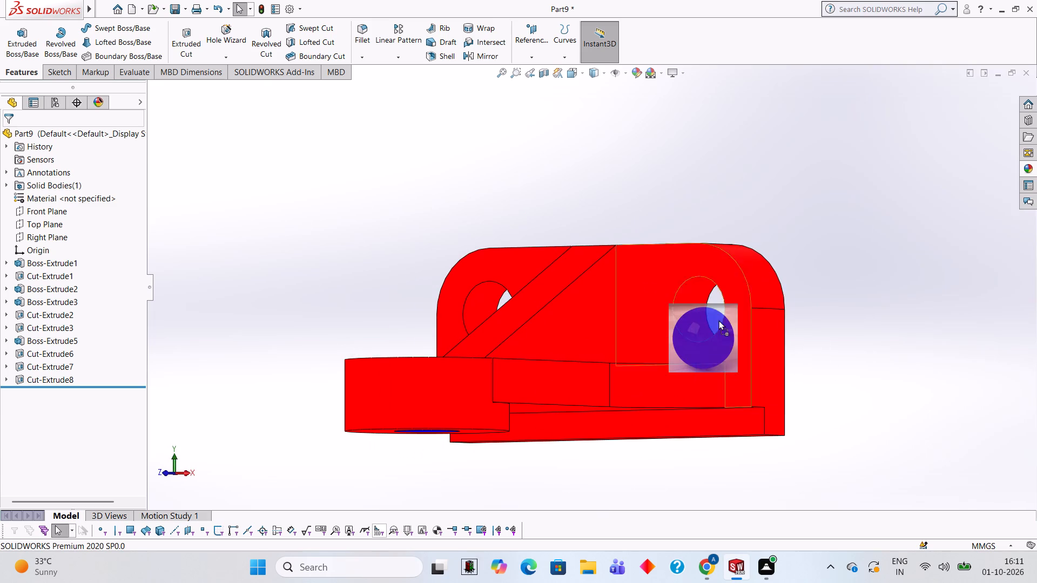
drag(718, 320, 701, 300)
click(701, 300)
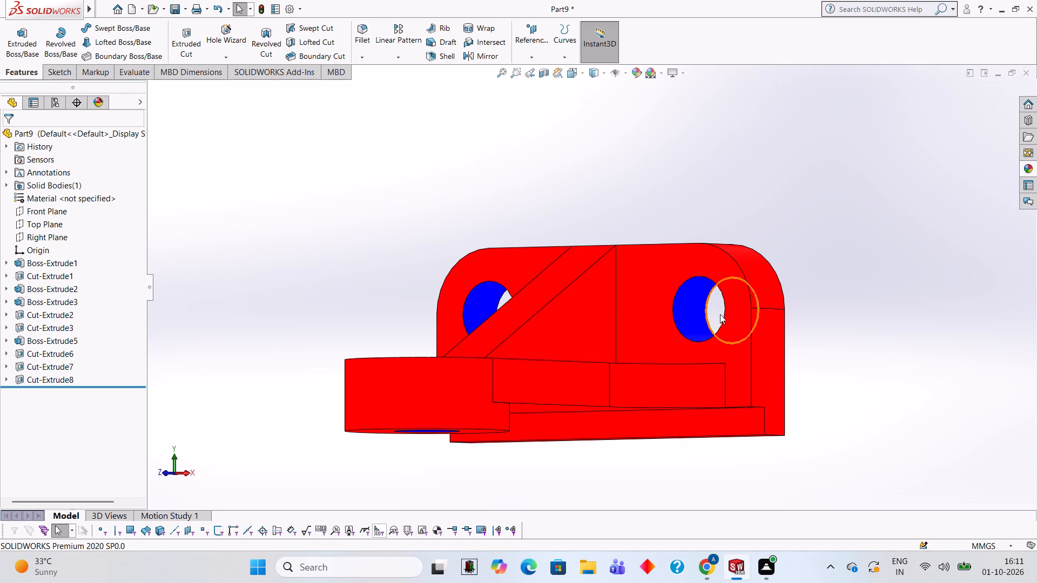
Apply the Yellow LED appearance to the arm feature, including its rounded boss end.
middle_drag(736, 322, 771, 308)
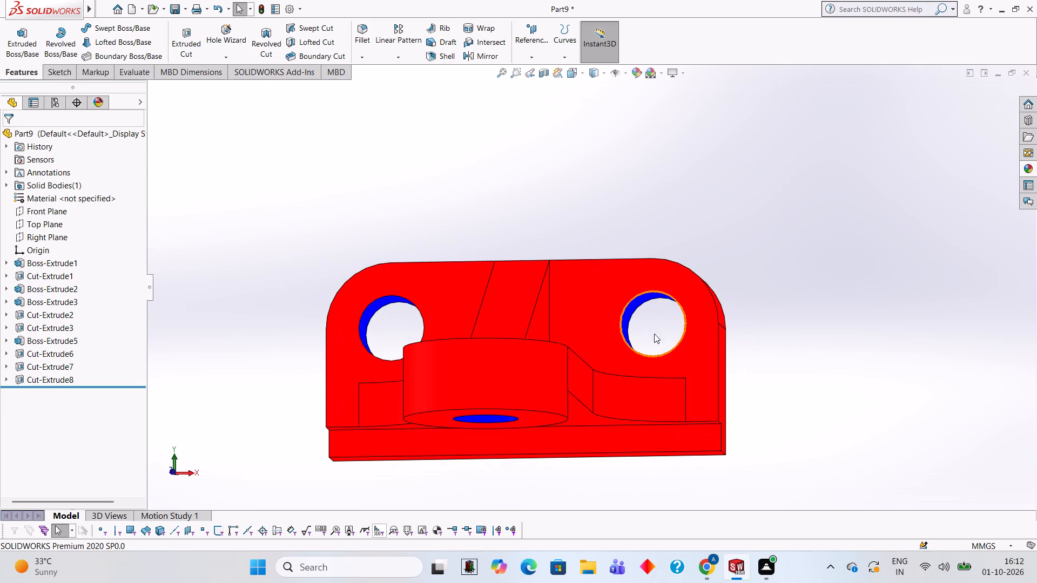
middle_drag(659, 321, 643, 341)
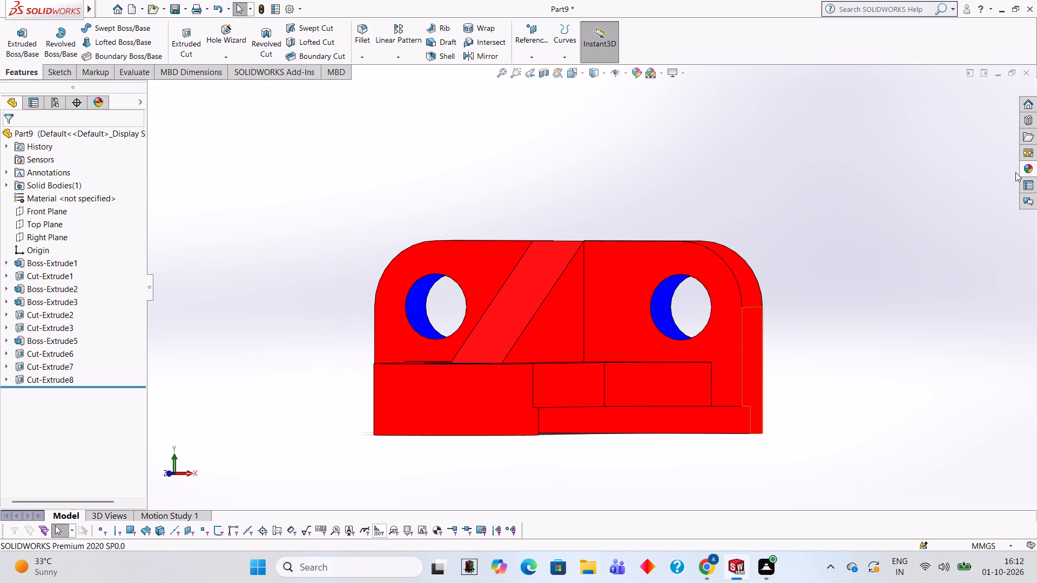
click(1036, 164)
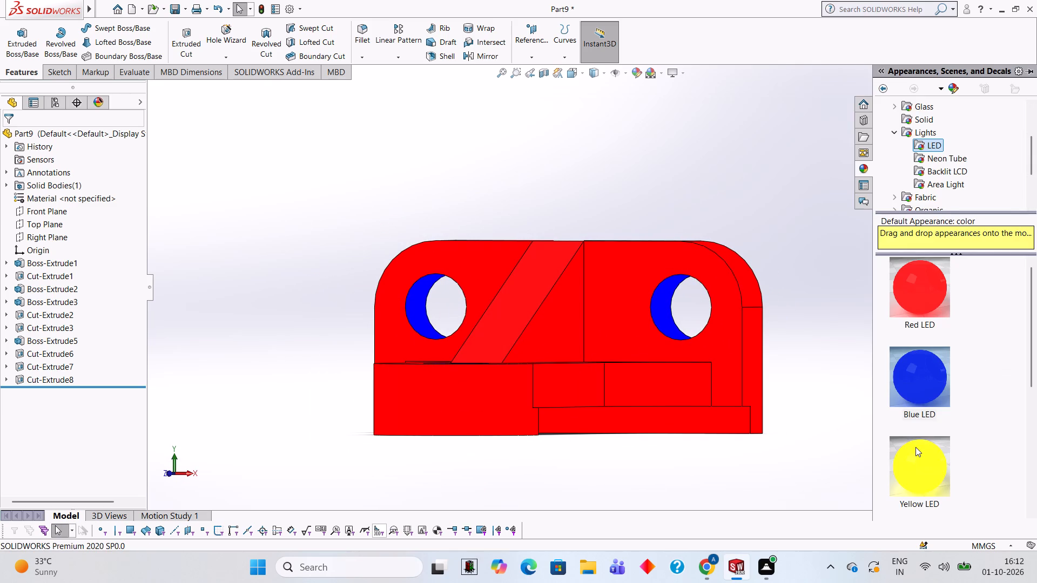
drag(916, 469, 856, 480)
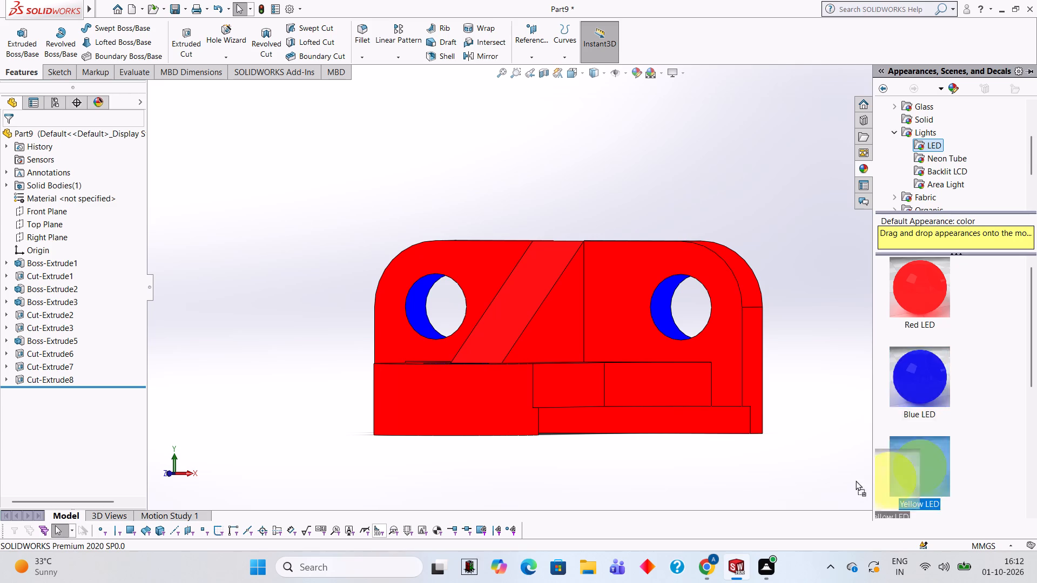
drag(856, 480, 455, 390)
click(455, 390)
Apply the Green LED appearance to the triangular cut features on both sides of the central rib.
middle_drag(504, 405, 526, 416)
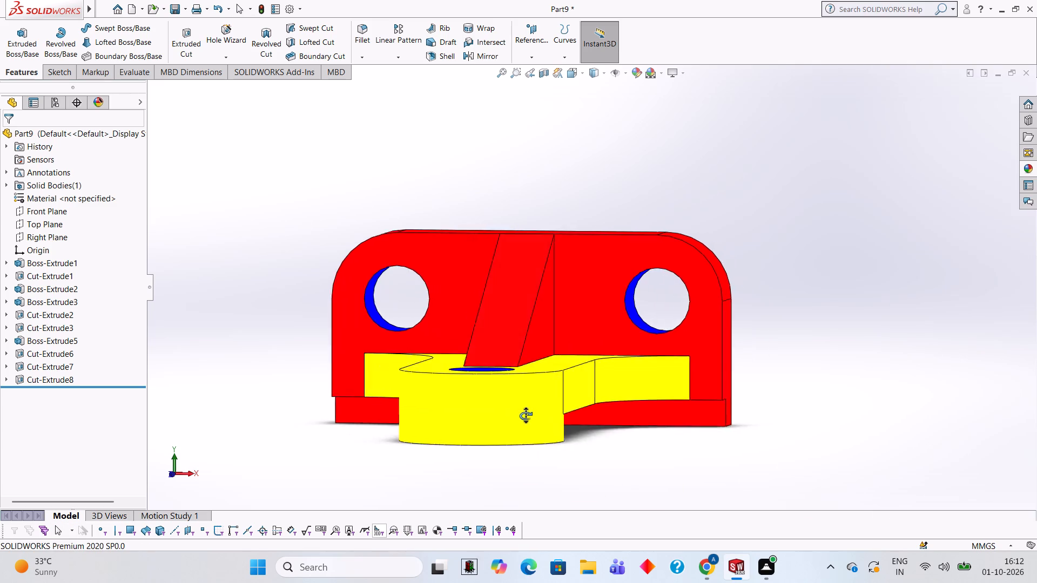
middle_drag(526, 416, 669, 358)
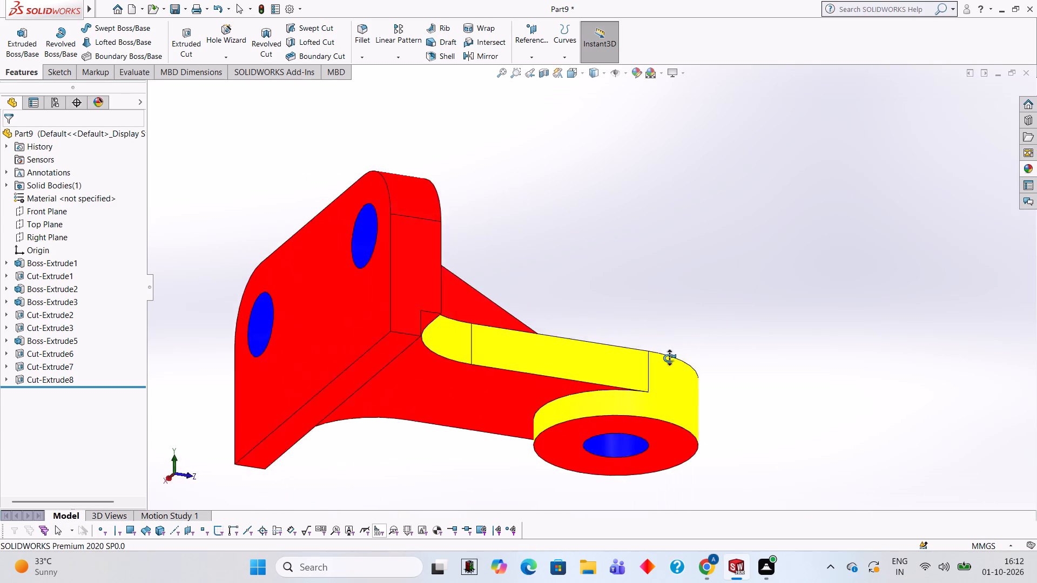
middle_drag(669, 358, 573, 448)
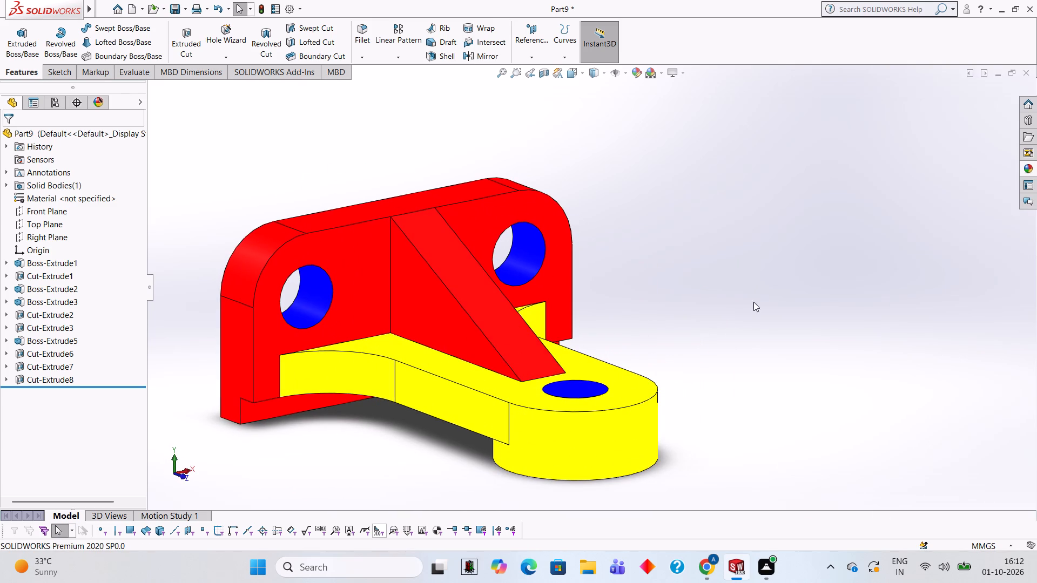
click(1024, 171)
scroll(928, 403, down, 3)
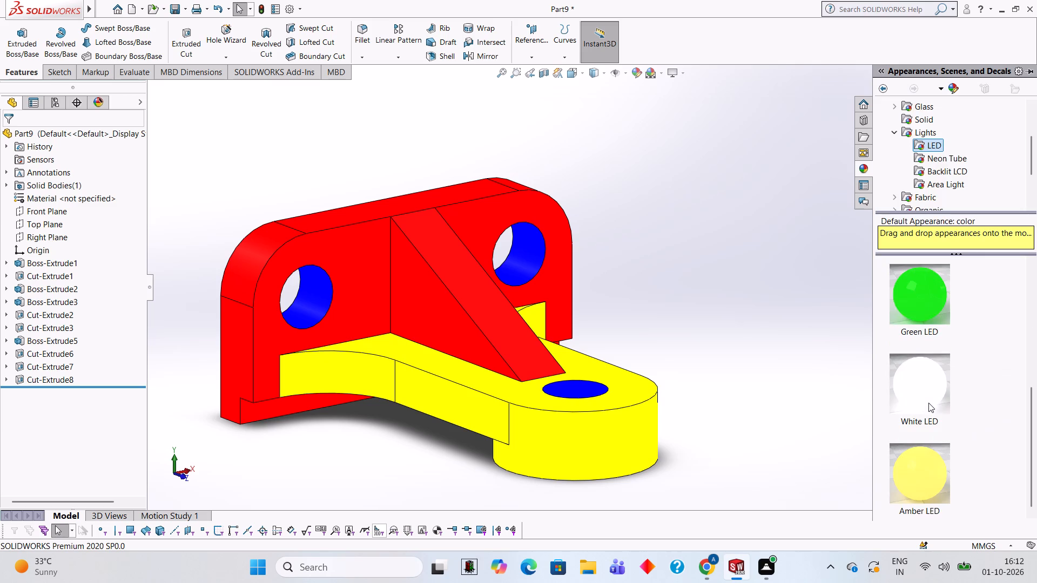
drag(922, 298, 426, 294)
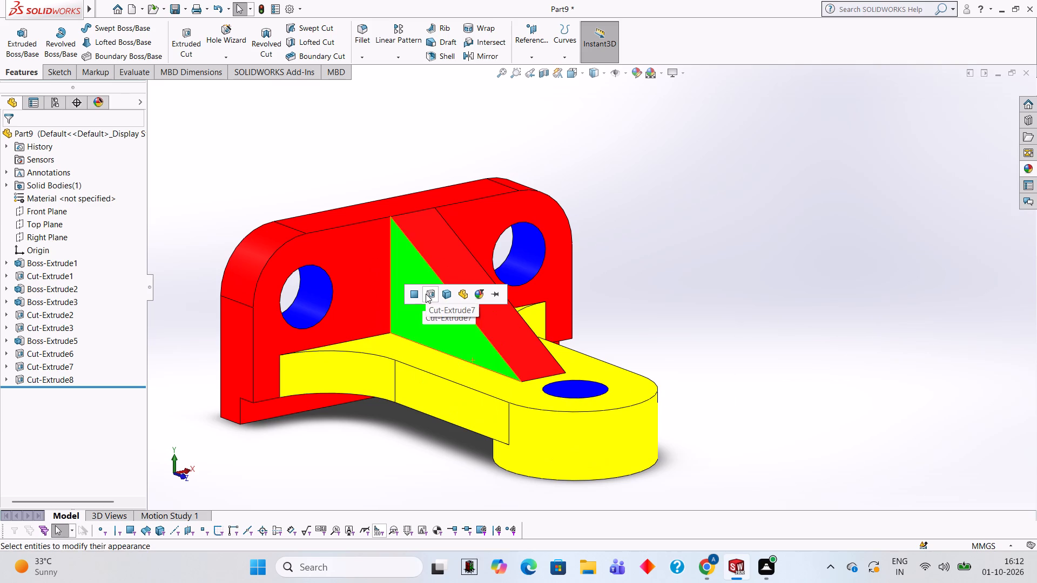
click(426, 294)
middle_drag(622, 312, 520, 297)
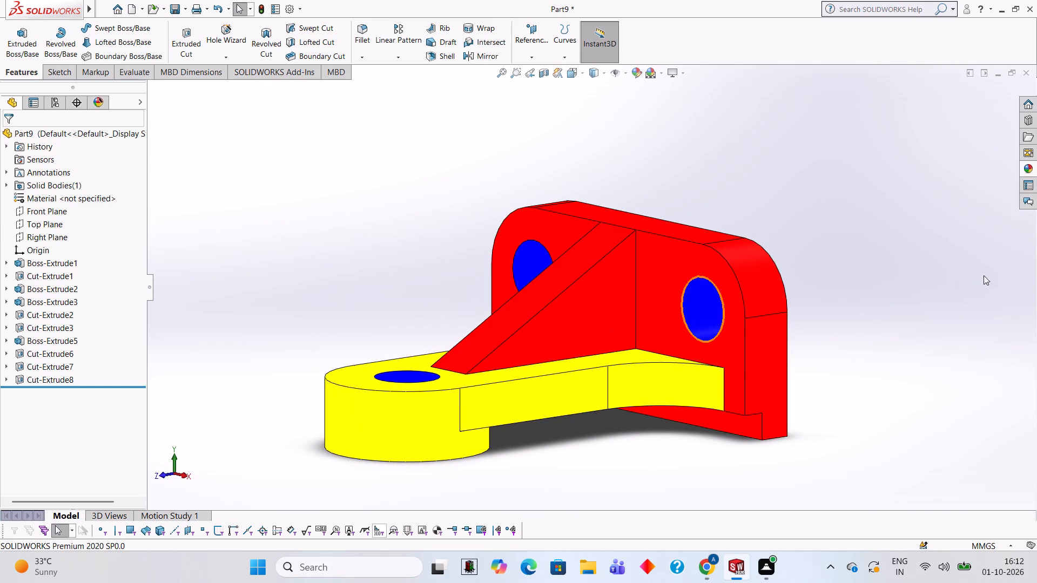
click(1033, 169)
drag(943, 295, 624, 299)
click(624, 299)
Apply the Green LED appearance to the sloped top of the central rib.
middle_drag(581, 273, 615, 290)
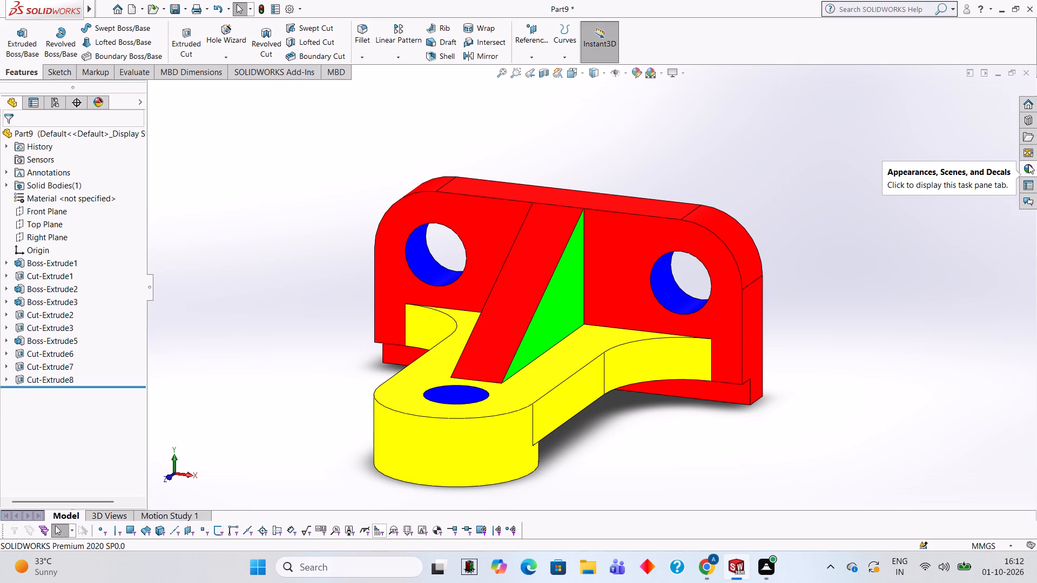
click(1028, 164)
drag(916, 306, 507, 299)
click(507, 299)
Apply the Yellow LED appearance to the underside of the end boss.
middle_drag(533, 307, 654, 213)
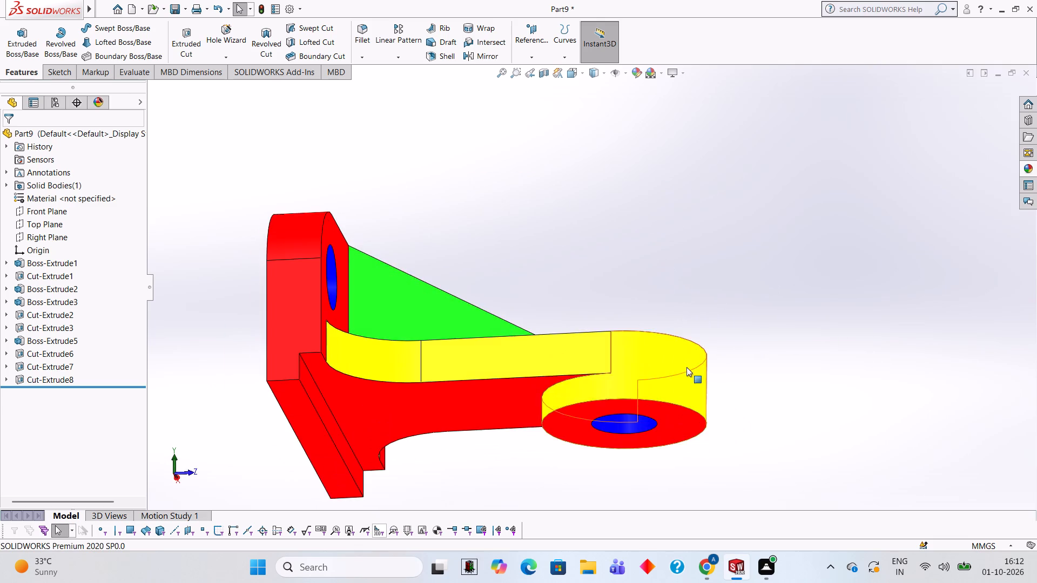
middle_drag(687, 368, 625, 280)
middle_drag(633, 360, 601, 280)
scroll(607, 294, up, 5)
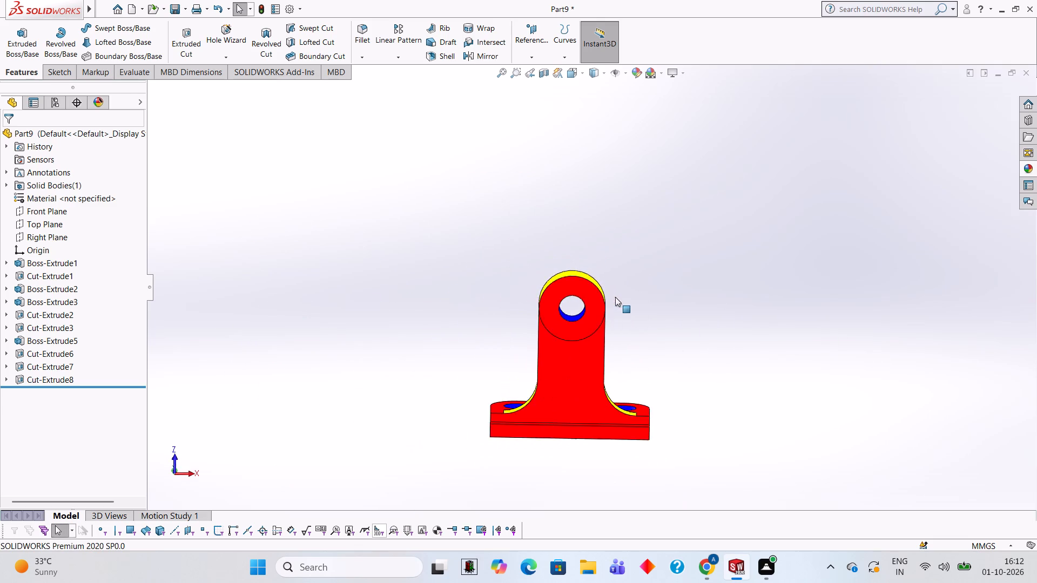
middle_drag(628, 305, 670, 463)
scroll(659, 446, down, 1)
middle_drag(628, 354, 595, 288)
scroll(588, 337, down, 2)
middle_drag(594, 349, 576, 280)
scroll(580, 333, up, 1)
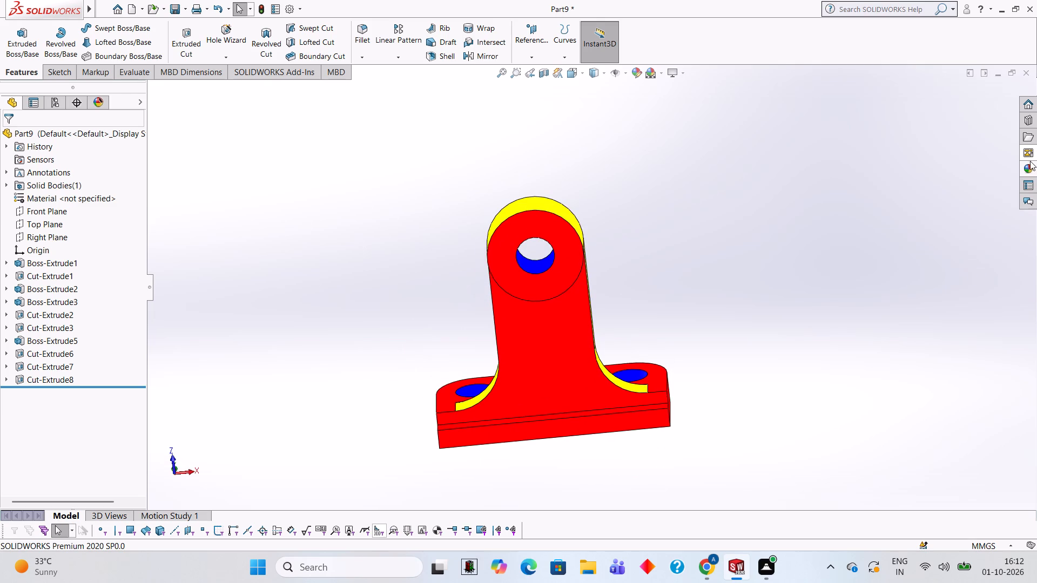
click(1030, 163)
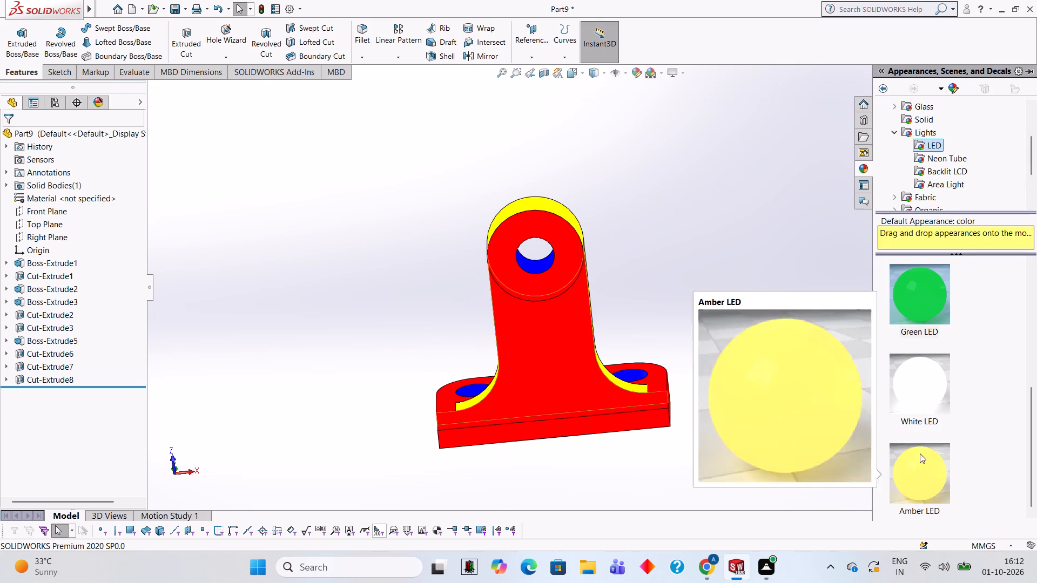
scroll(925, 429, up, 1)
drag(929, 340, 569, 242)
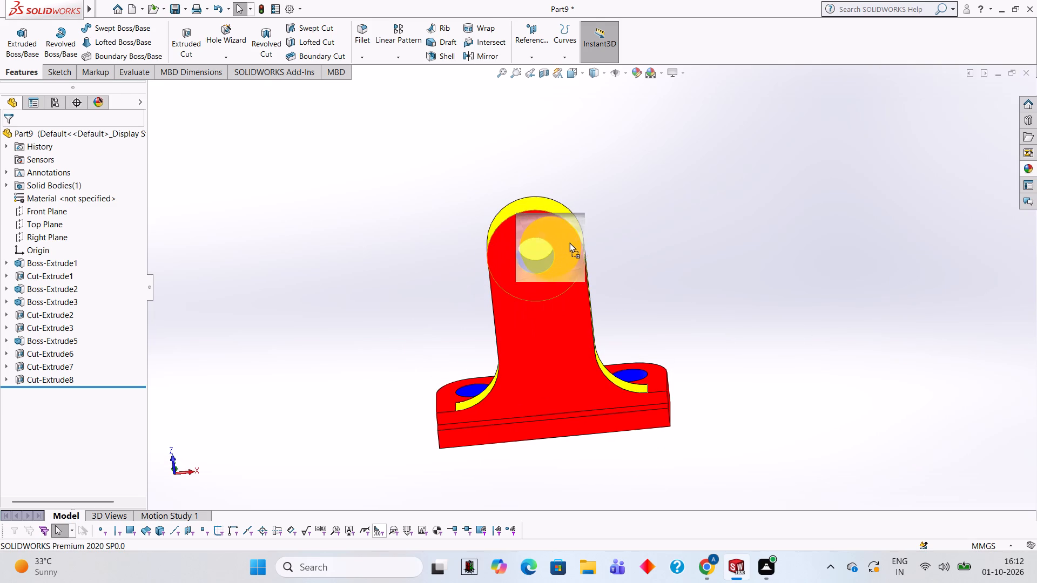
drag(569, 242, 570, 242)
click(570, 242)
Examine the coloured bracket from the back, underside and sides, checking the plate, arm, rib and bores.
middle_drag(704, 296, 759, 413)
middle_drag(745, 357, 746, 357)
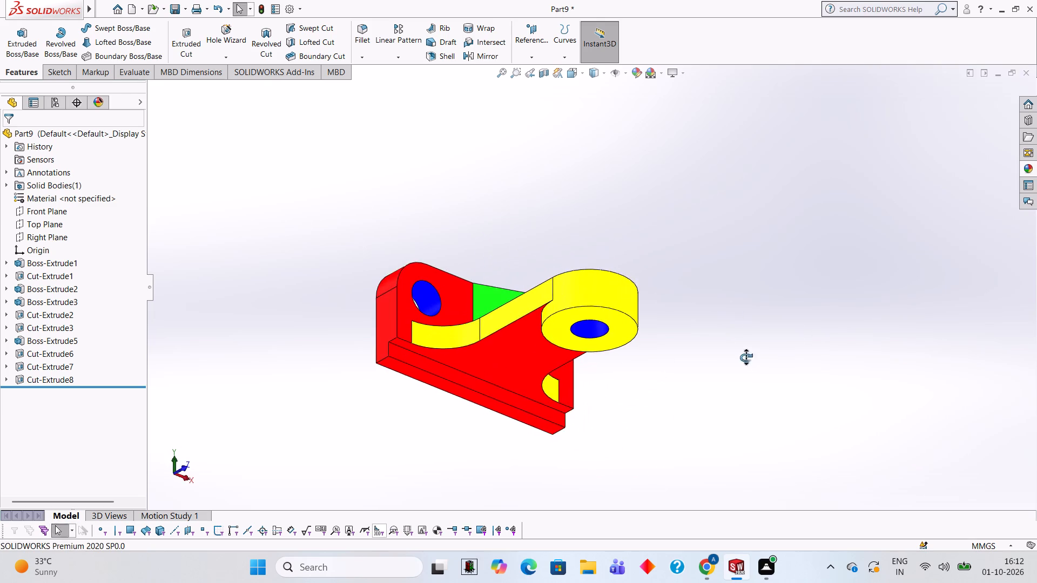
middle_drag(746, 357, 758, 421)
scroll(746, 385, up, 1)
middle_drag(711, 290, 826, 364)
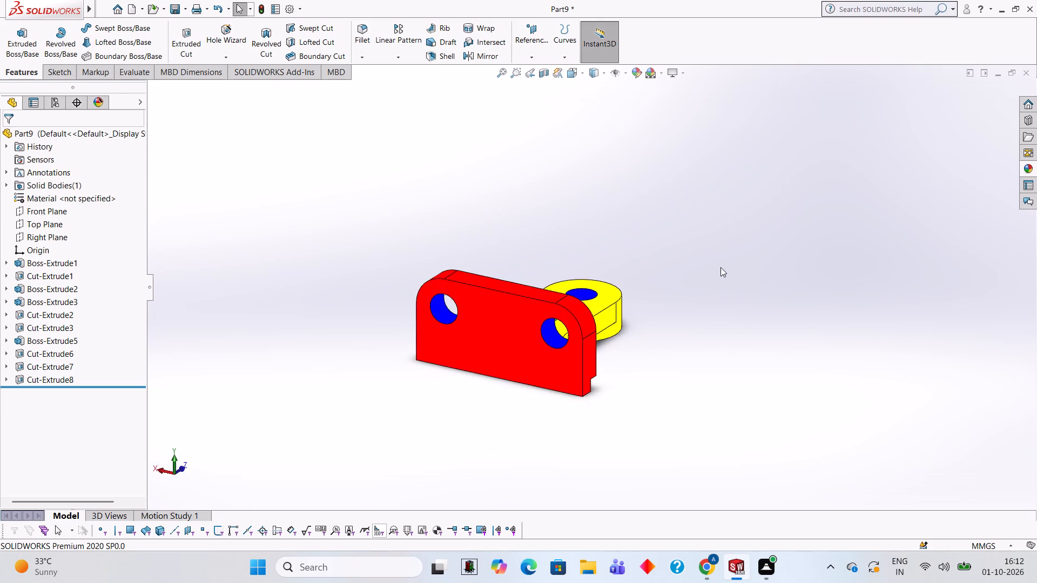
middle_drag(696, 261, 830, 191)
middle_drag(734, 386, 784, 327)
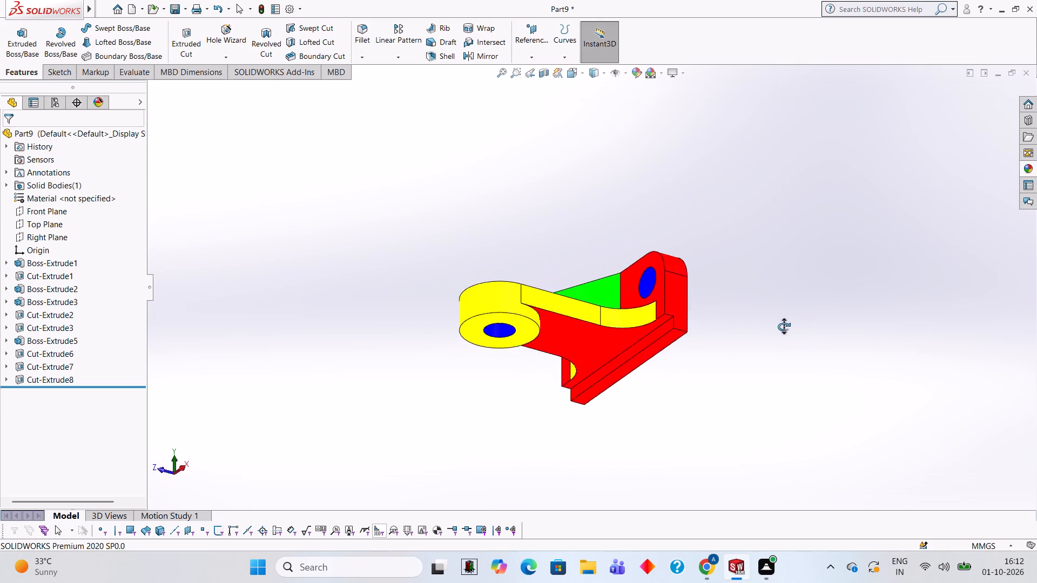
middle_drag(784, 327, 791, 373)
scroll(677, 251, down, 4)
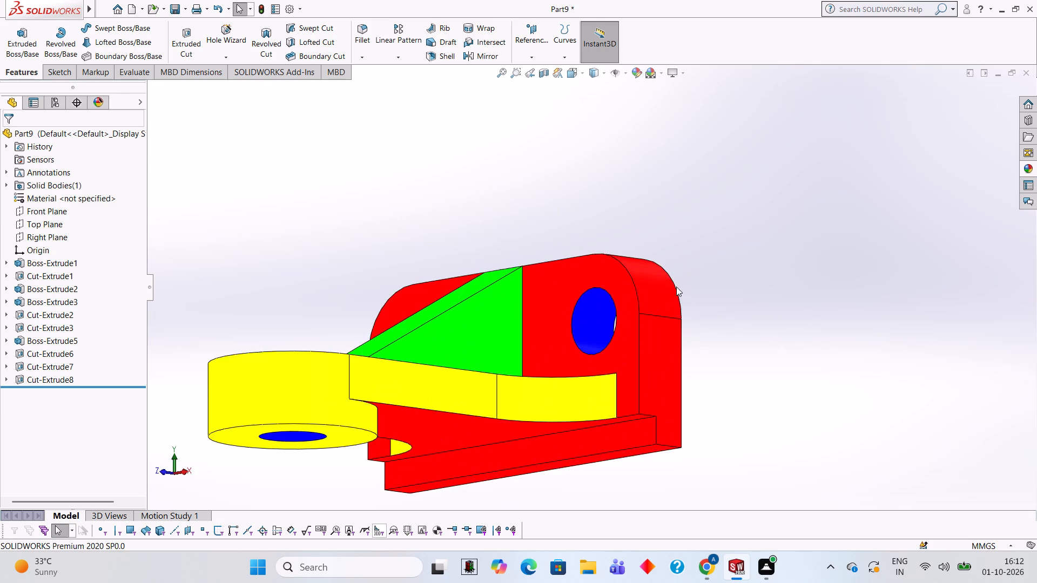
Apply the Yellow LED appearance to the narrow flat side face of the plate beside the arm.
middle_drag(677, 291, 651, 367)
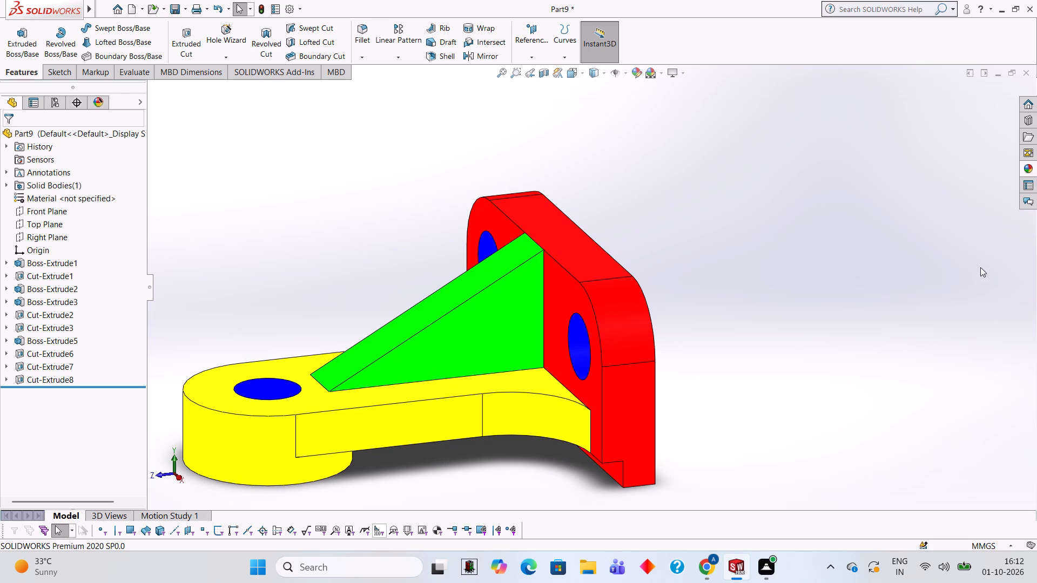
click(1025, 171)
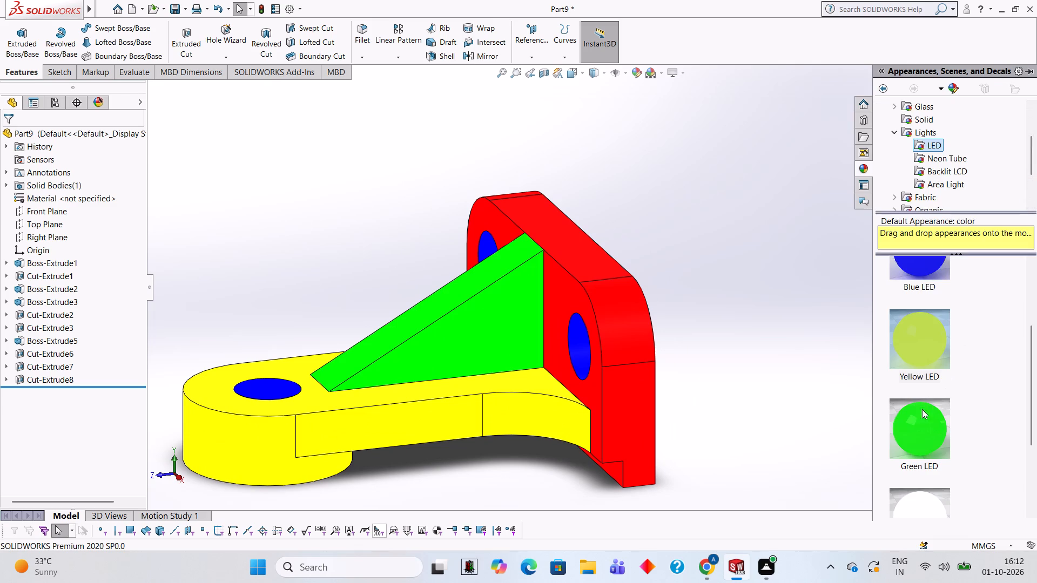
drag(930, 349, 603, 406)
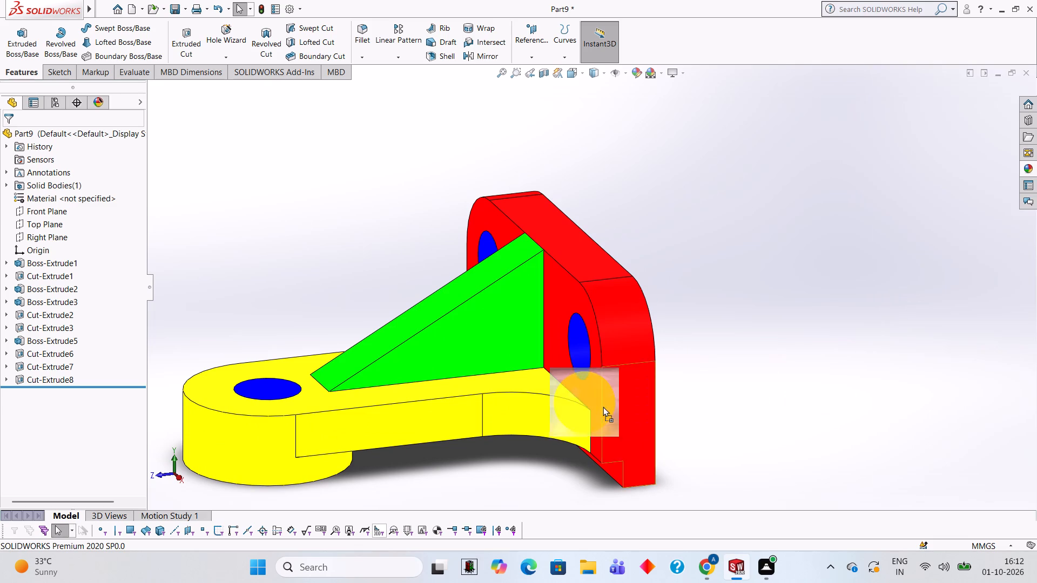
drag(603, 406, 647, 421)
click(630, 421)
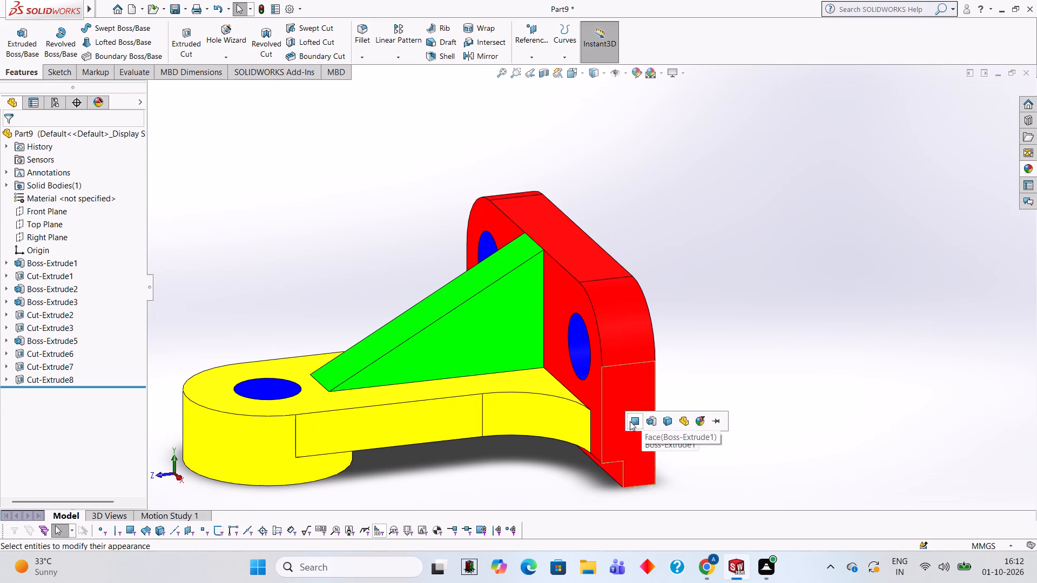
Apply the Yellow LED appearance to the plate's rounded upper corner face above the yellow flat side face.
click(1028, 166)
drag(925, 333, 631, 314)
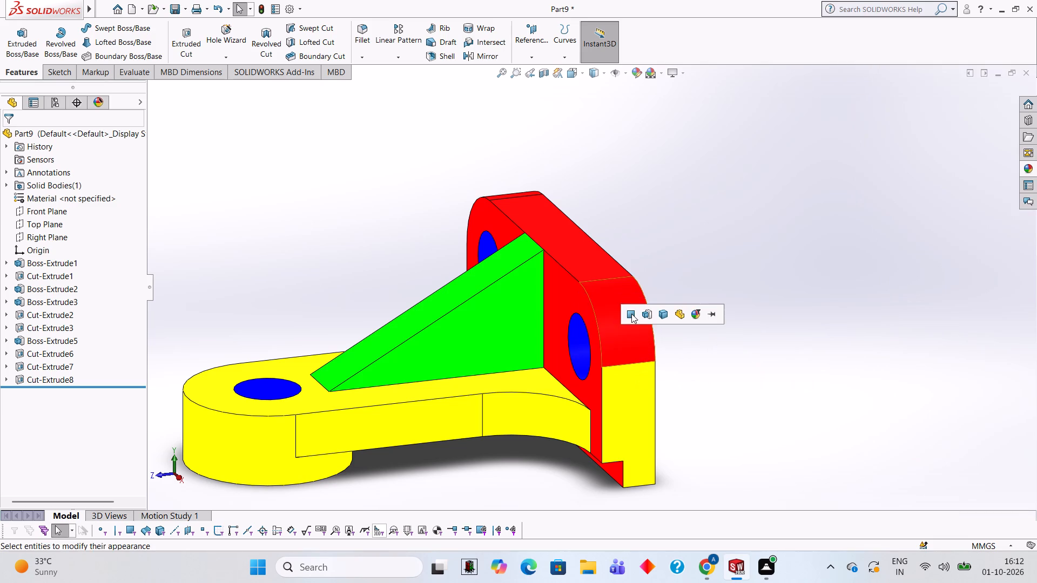
click(631, 314)
Apply the Yellow LED appearance to the long flat top face of the plate.
middle_drag(648, 241, 636, 428)
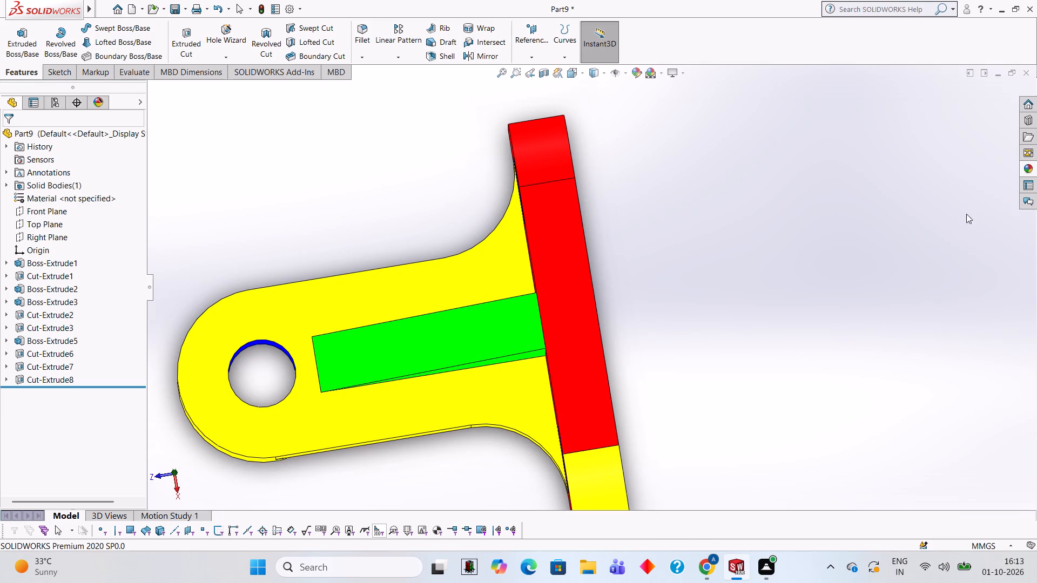
click(1032, 162)
drag(939, 336, 618, 348)
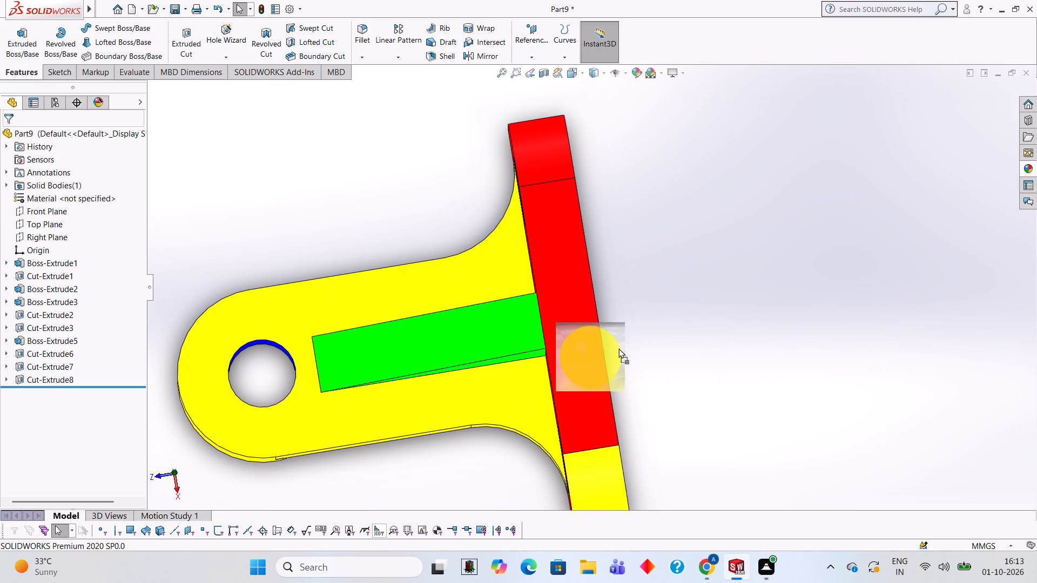
drag(618, 348, 596, 337)
click(596, 337)
Apply the Yellow LED appearance to the remaining red flat side face at the plate's opposite end.
middle_drag(602, 407, 634, 328)
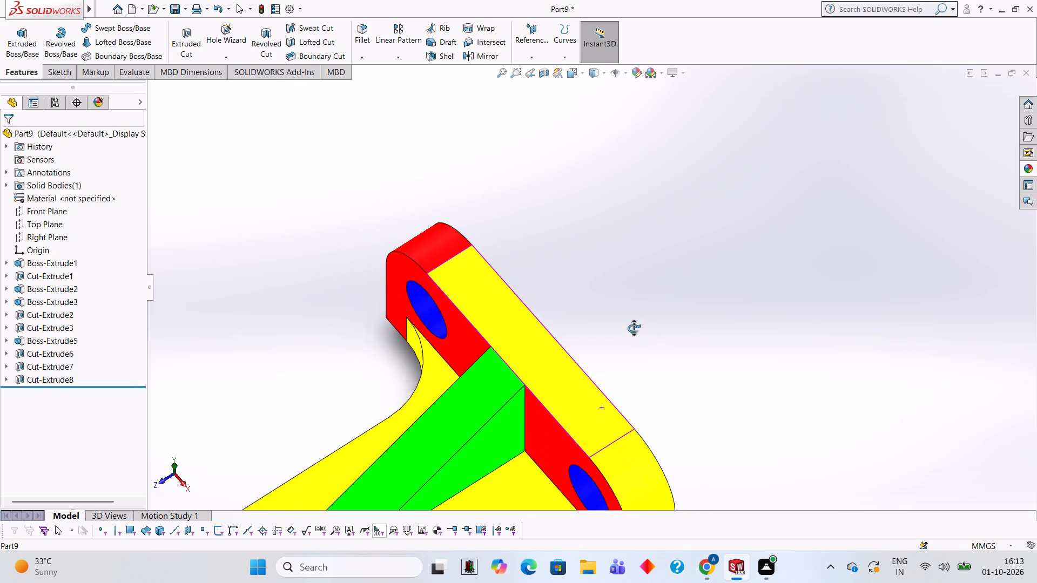
middle_drag(634, 328, 630, 326)
middle_drag(535, 237, 589, 398)
middle_drag(558, 325, 743, 200)
middle_drag(734, 431, 688, 311)
scroll(764, 473, up, 3)
scroll(765, 416, down, 2)
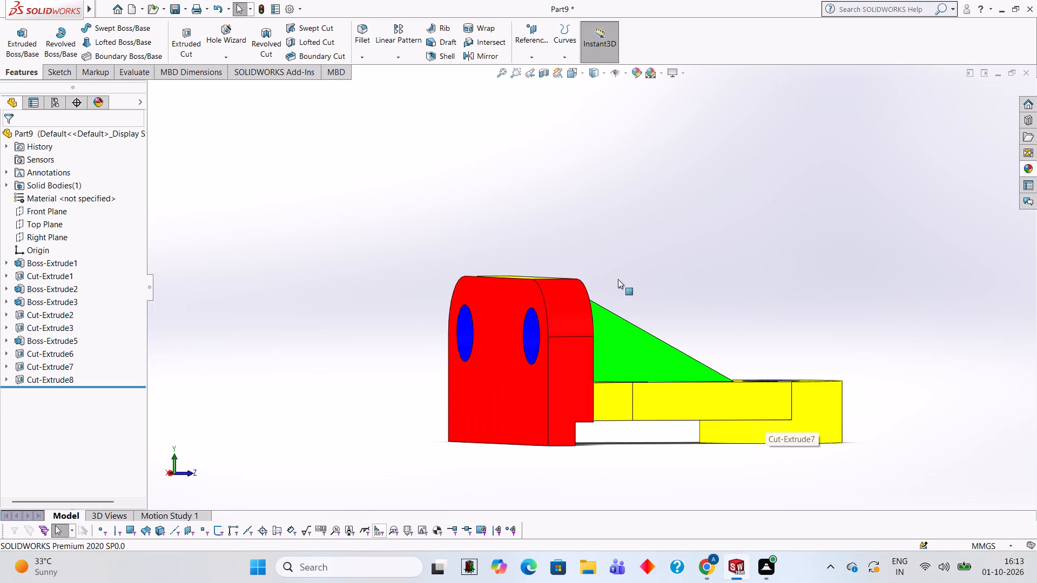
click(1029, 170)
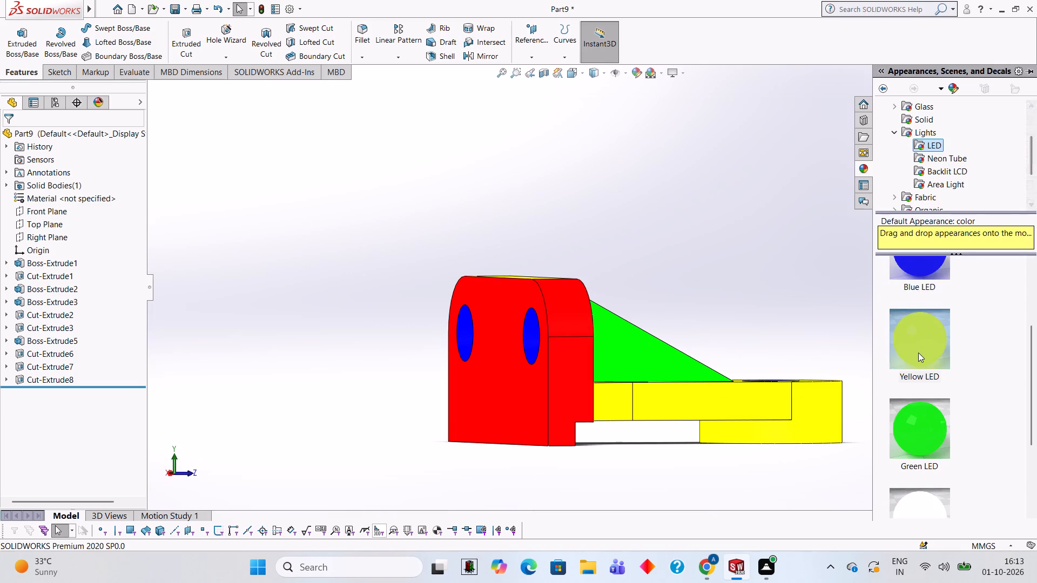
drag(918, 352, 575, 403)
click(575, 403)
Apply the Yellow LED appearance to the plate's remaining red rounded corner face.
middle_drag(601, 273, 618, 316)
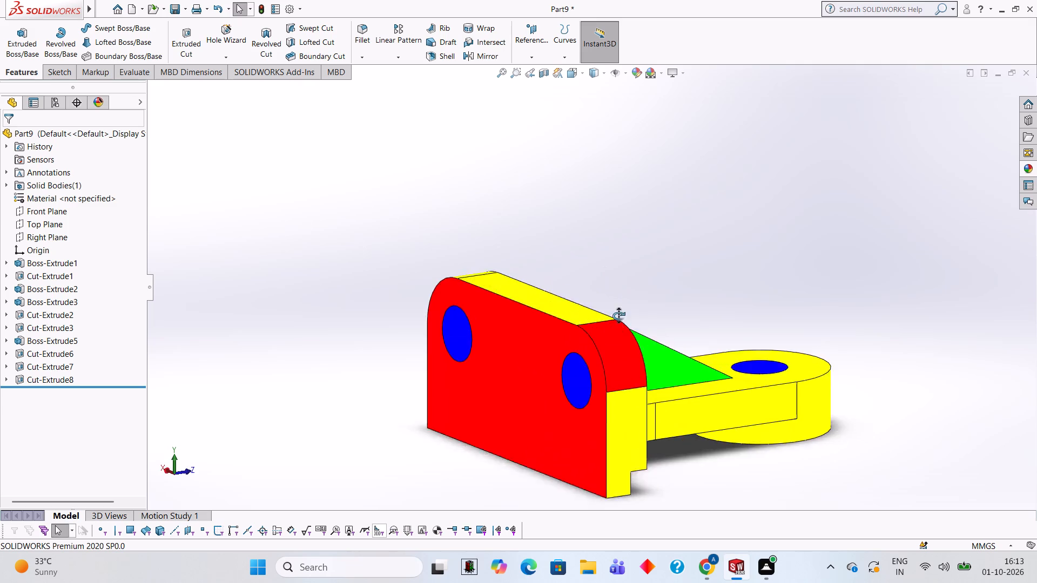
middle_drag(618, 316, 598, 349)
click(1029, 168)
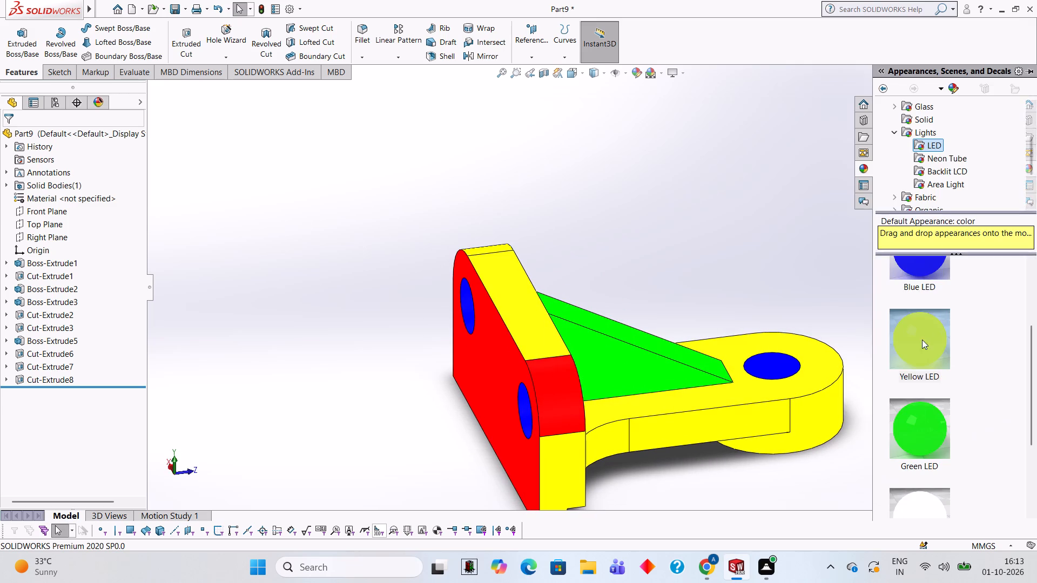
drag(922, 340, 565, 395)
click(565, 395)
Apply the Green LED appearance to the long vertical face of the step along the plate's lower edge.
middle_drag(734, 398, 657, 337)
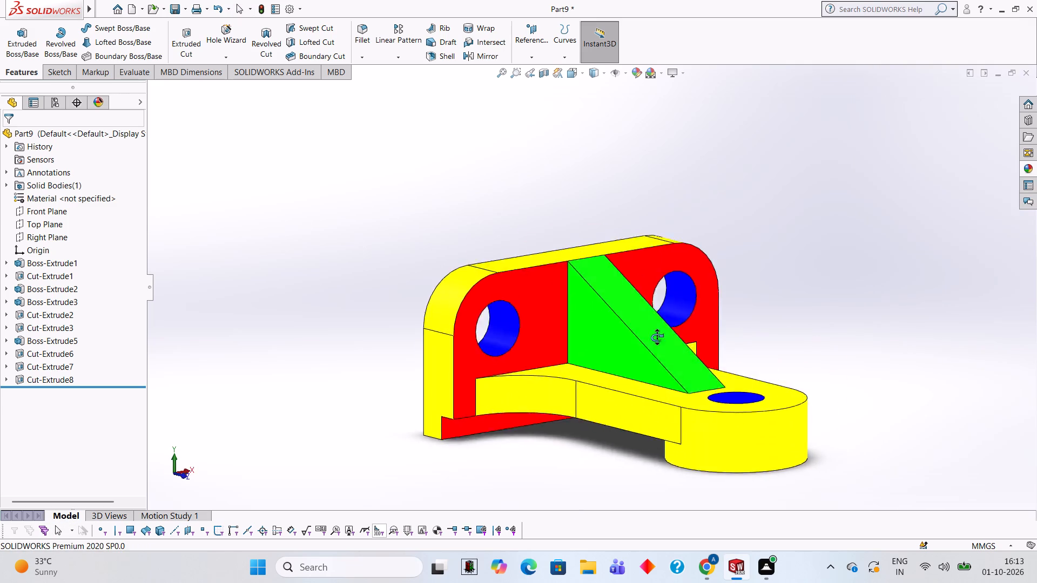
middle_drag(657, 337, 665, 313)
scroll(736, 429, up, 1)
middle_drag(737, 429, 725, 364)
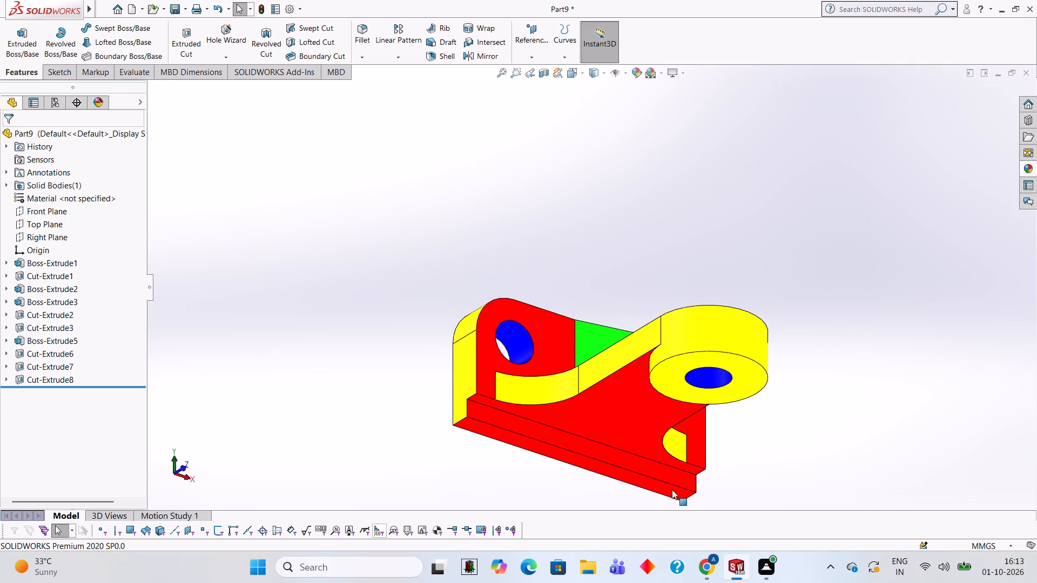
scroll(668, 488, down, 1)
scroll(631, 455, down, 1)
click(1032, 170)
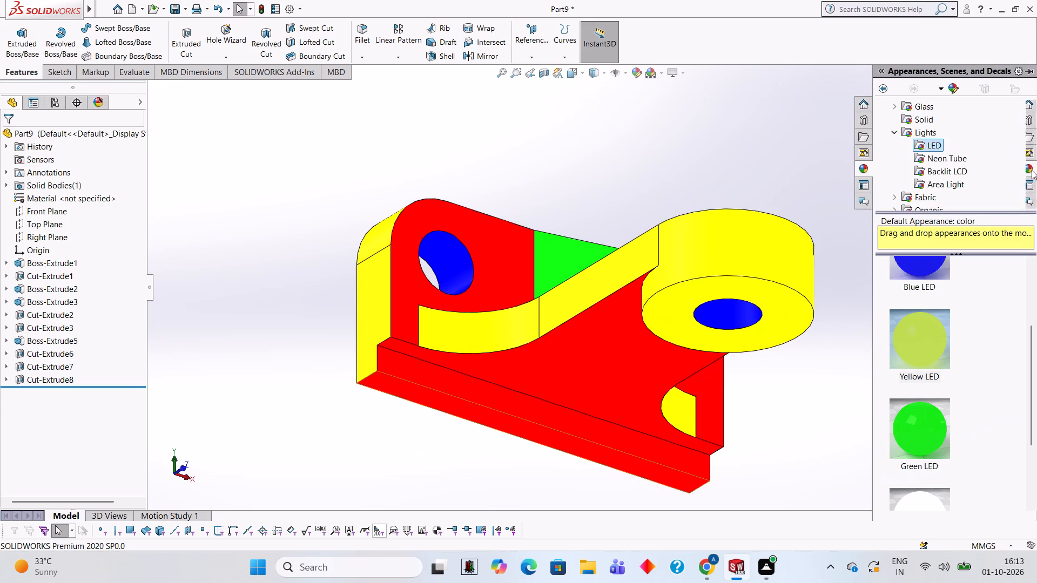
drag(906, 415, 534, 410)
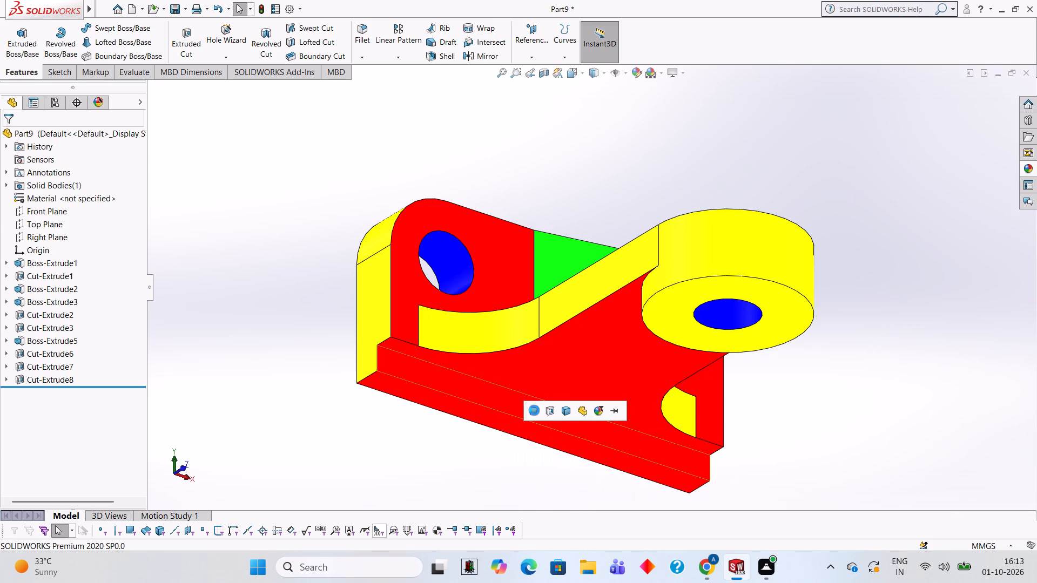
click(534, 410)
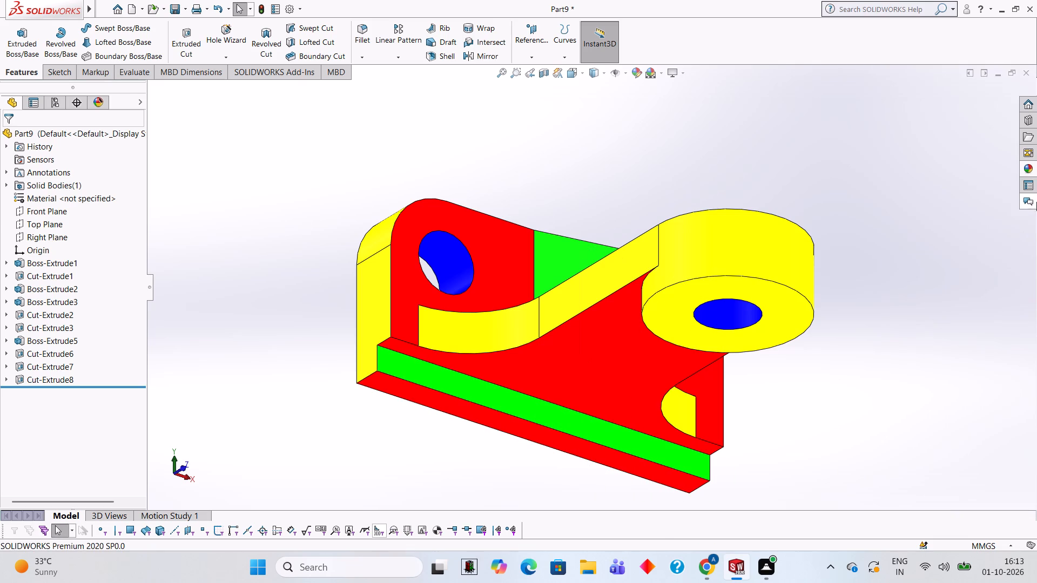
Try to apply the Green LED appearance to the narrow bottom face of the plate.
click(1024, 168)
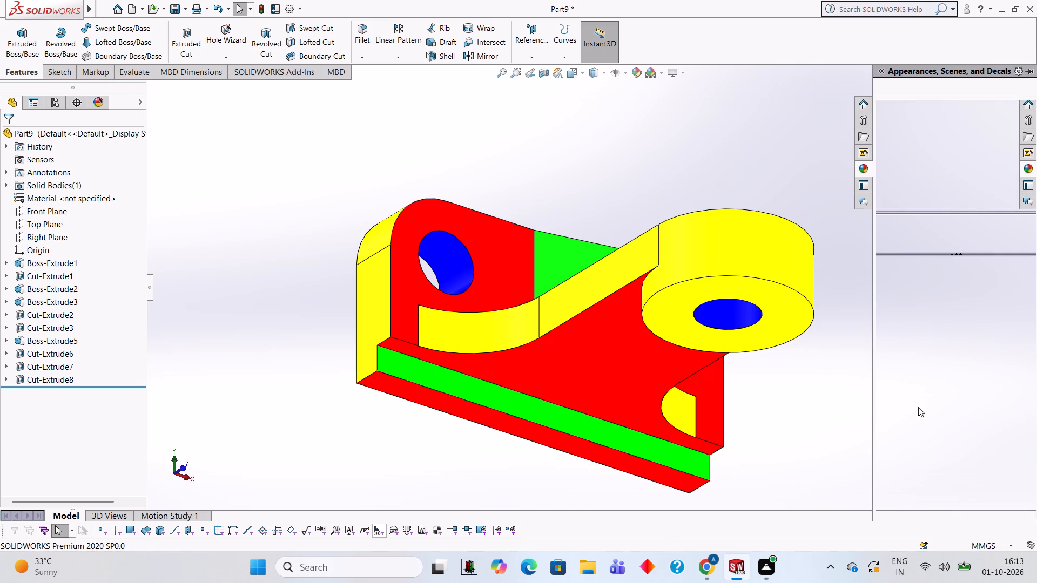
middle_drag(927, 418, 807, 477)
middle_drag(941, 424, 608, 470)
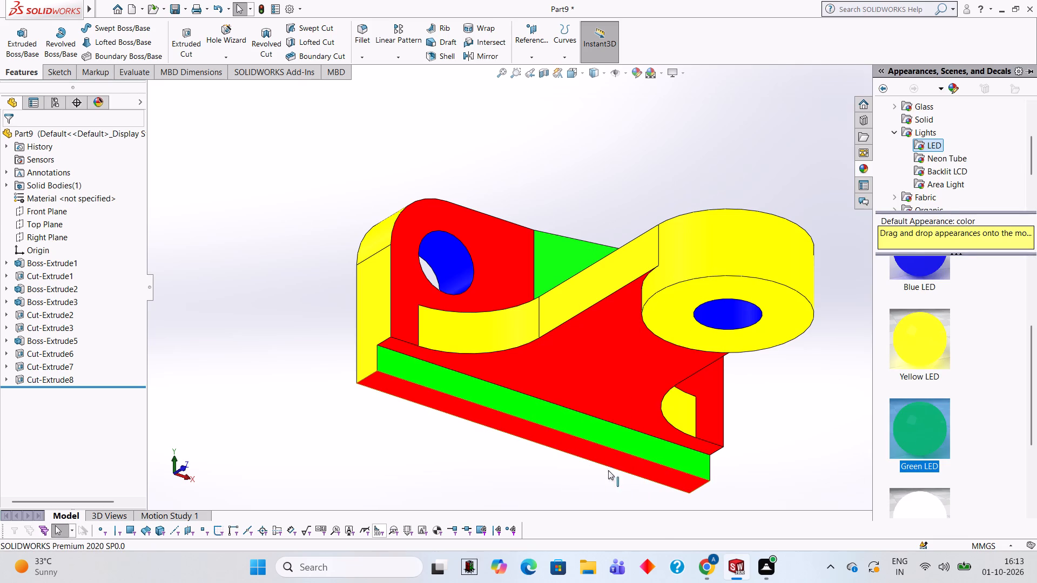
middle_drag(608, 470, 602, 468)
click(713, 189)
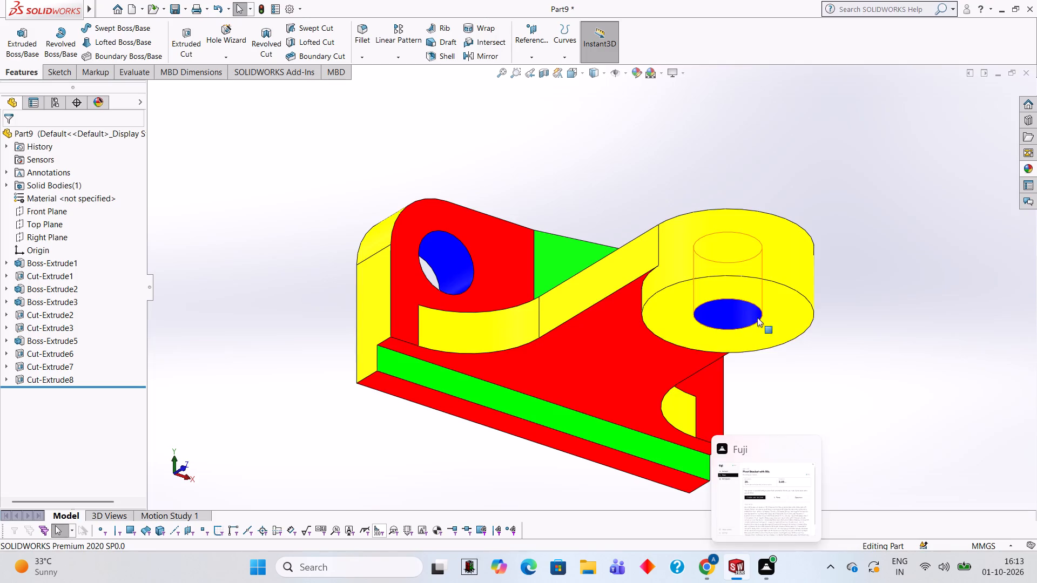
Examine the coloured bracket from the end-boss side at a low angle, checking the plate, step and boss faces.
middle_drag(854, 329, 853, 301)
scroll(849, 323, up, 2)
middle_drag(849, 341, 840, 408)
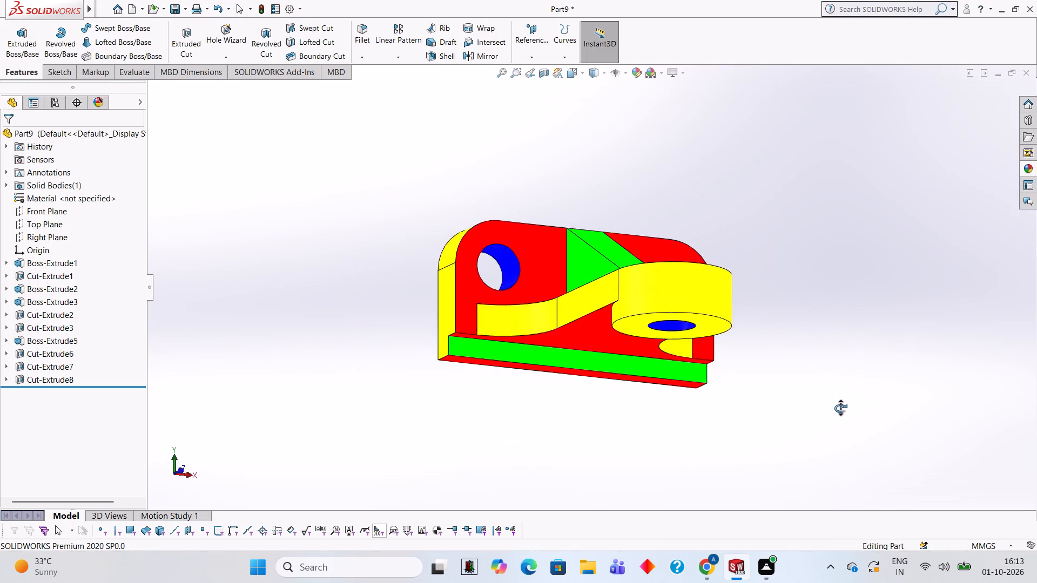
middle_drag(840, 408, 859, 412)
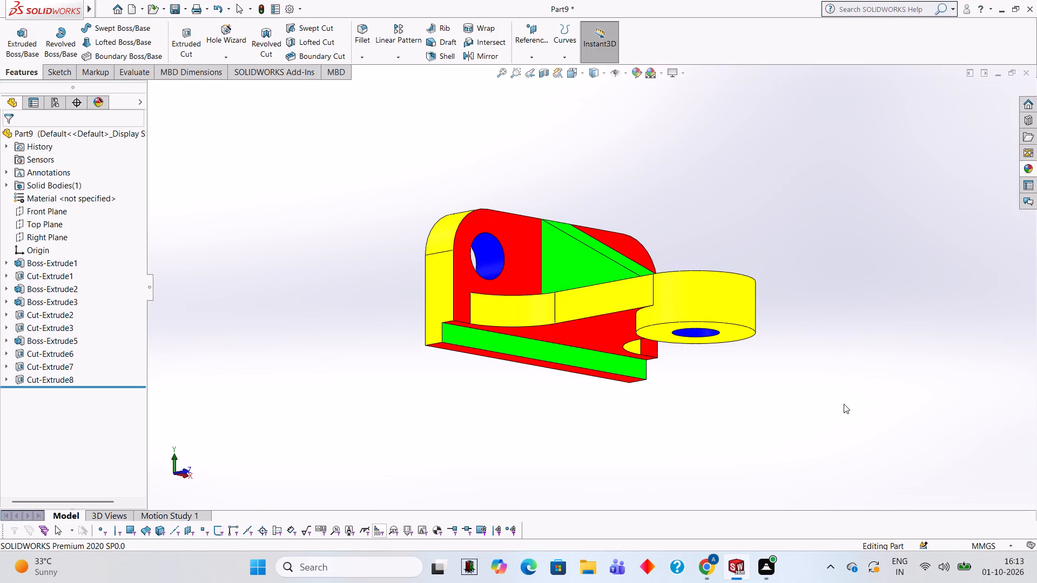
middle_drag(791, 364, 779, 358)
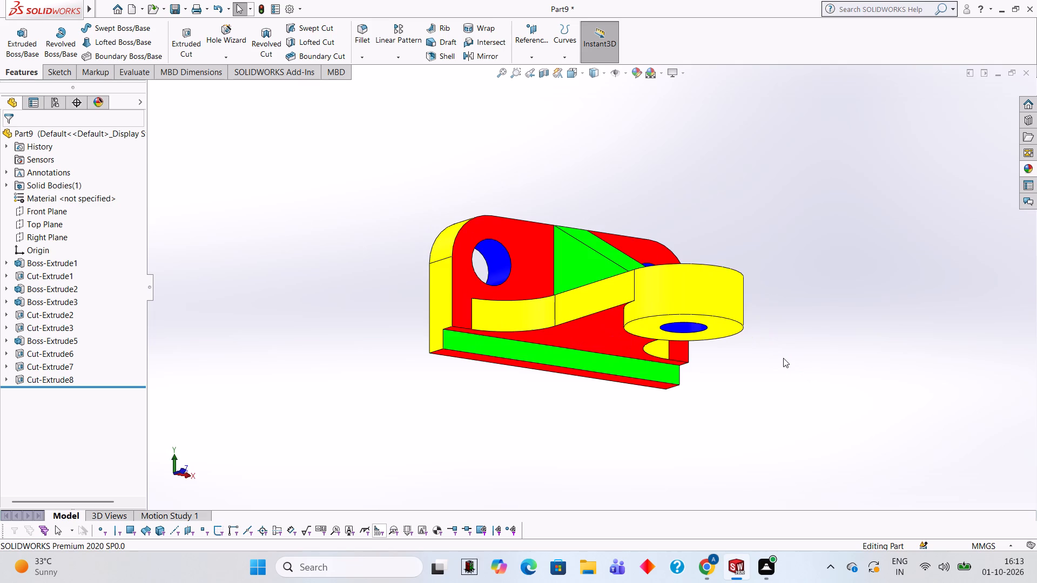
middle_drag(784, 358, 760, 360)
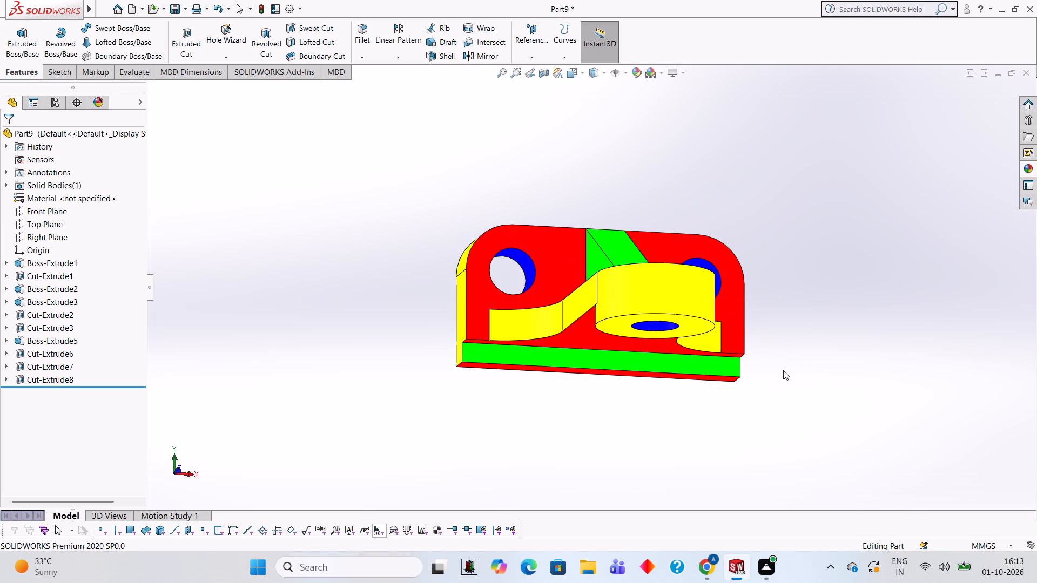
middle_click(794, 376)
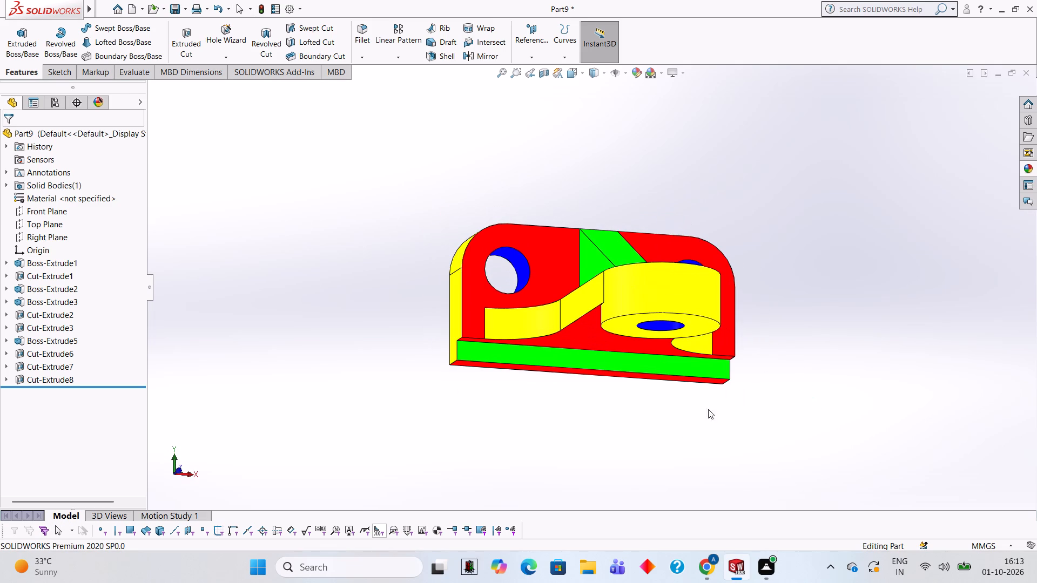
Apply the Blue LED appearance to the narrow bottom face of the plate, next to the green step face.
middle_drag(708, 417, 688, 309)
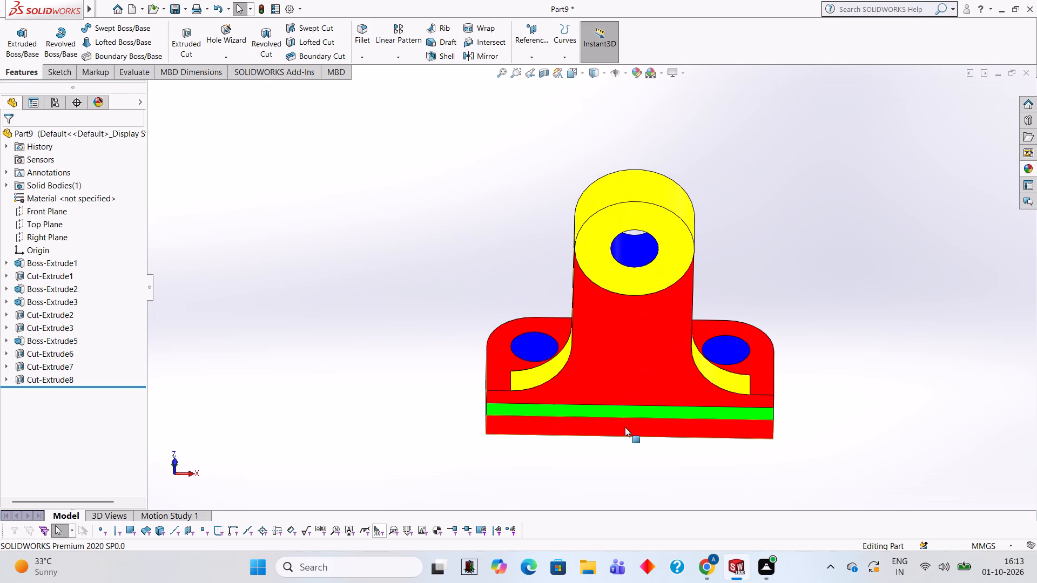
click(1028, 163)
drag(929, 269, 678, 449)
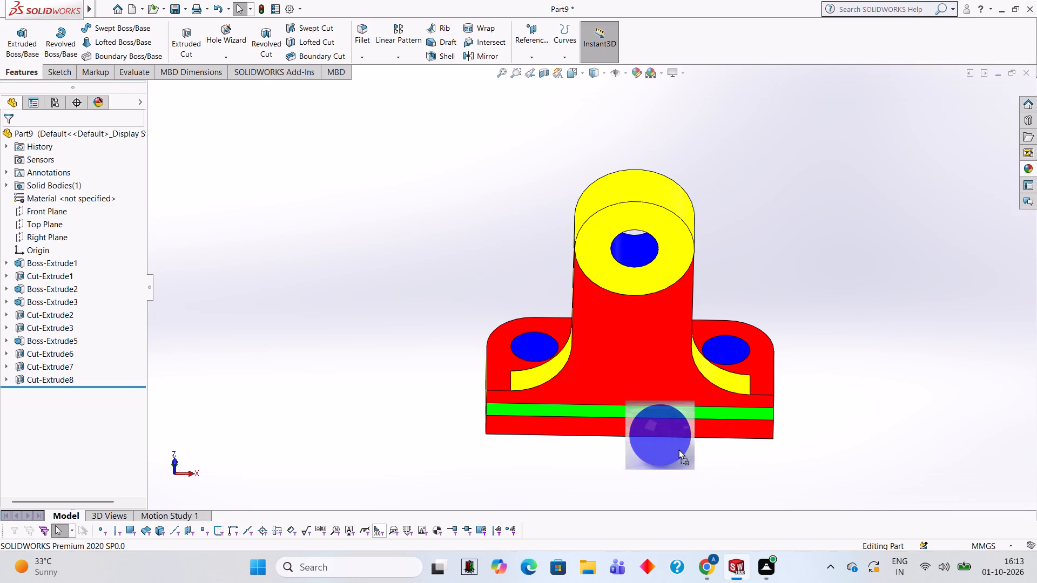
drag(678, 449, 621, 439)
scroll(623, 439, up, 2)
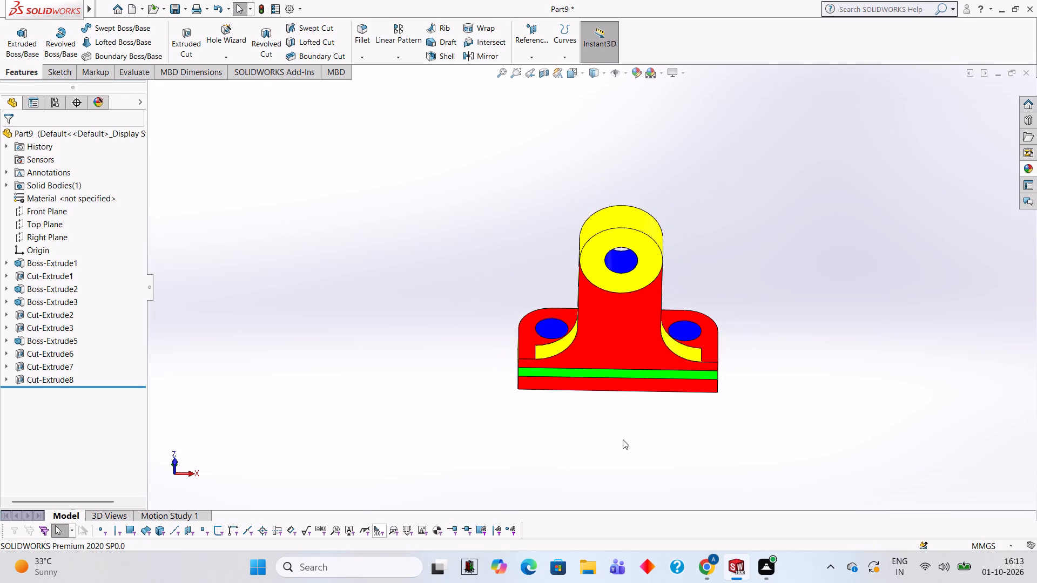
scroll(635, 362, down, 8)
click(1028, 164)
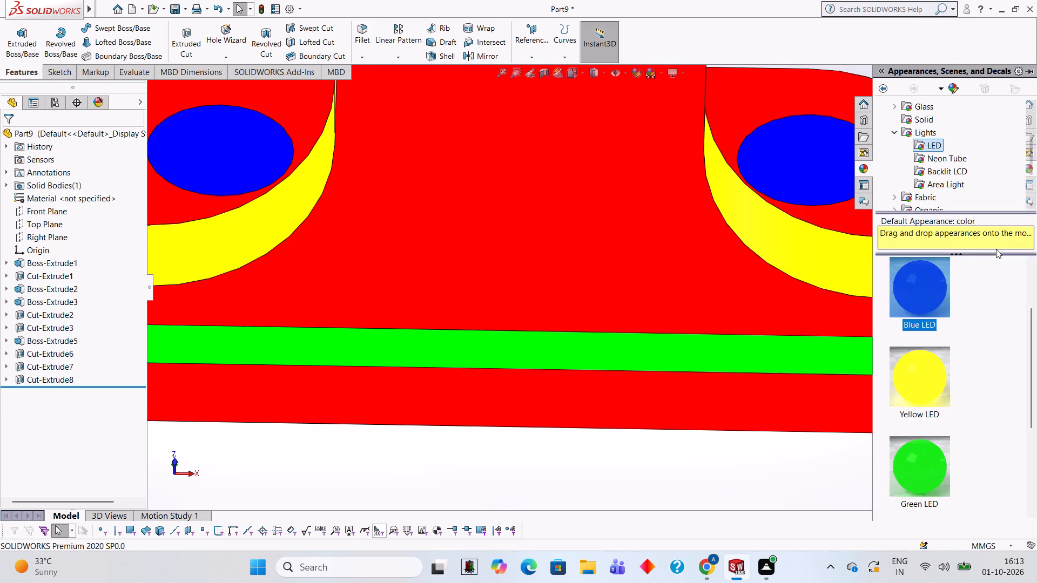
drag(927, 293, 728, 398)
click(728, 398)
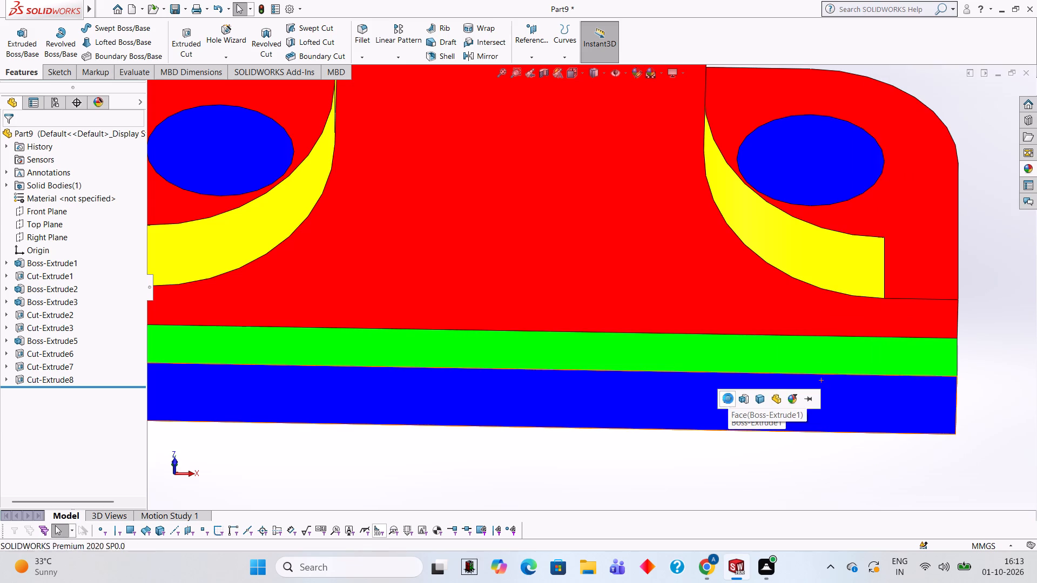
Examine the fully coloured bracket from the side, above and an angled view, checking the plate, arm, rib and boss.
scroll(728, 398, up, 4)
middle_drag(751, 406, 806, 460)
middle_drag(743, 322, 765, 399)
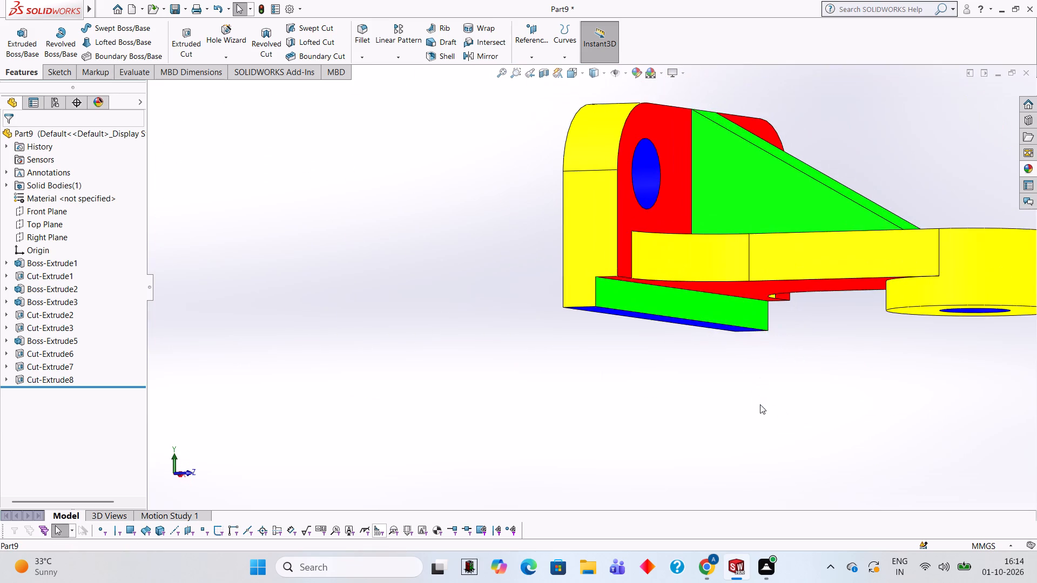
scroll(760, 401, up, 2)
middle_drag(758, 379, 777, 457)
middle_drag(790, 329, 823, 455)
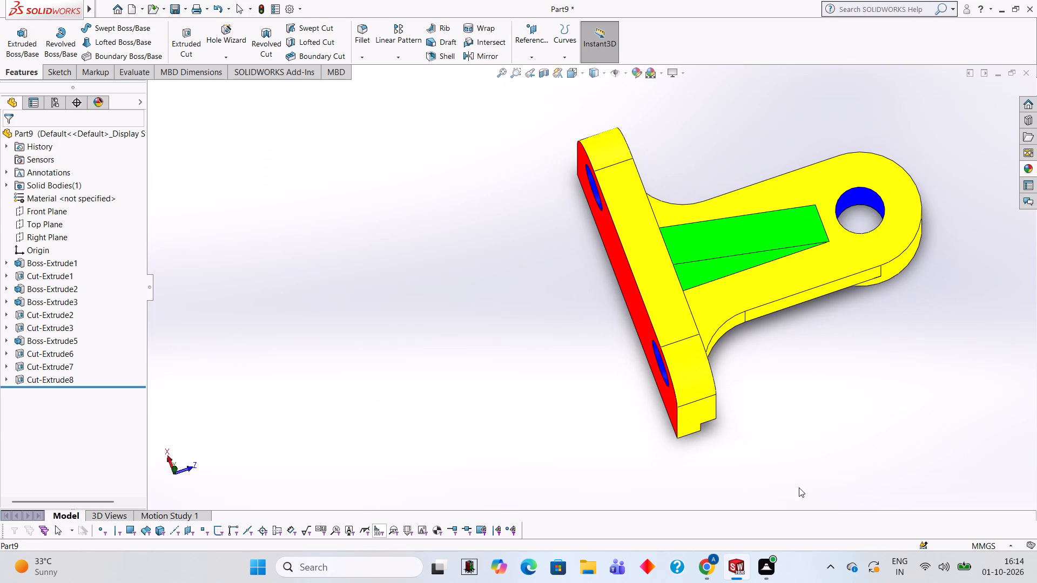
middle_drag(818, 327, 839, 390)
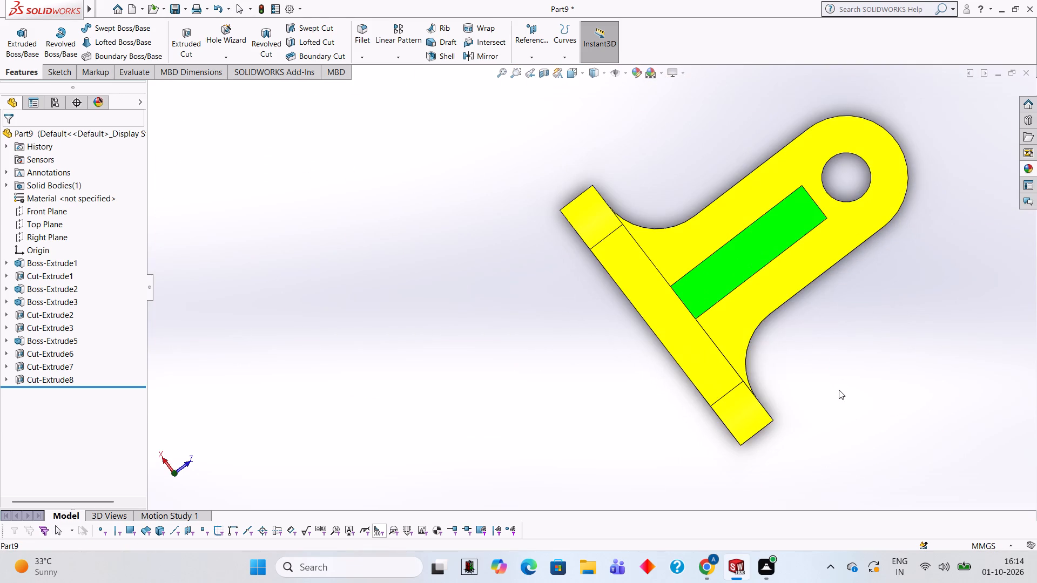
middle_drag(837, 389, 712, 243)
middle_drag(727, 403, 767, 305)
middle_drag(767, 305, 778, 373)
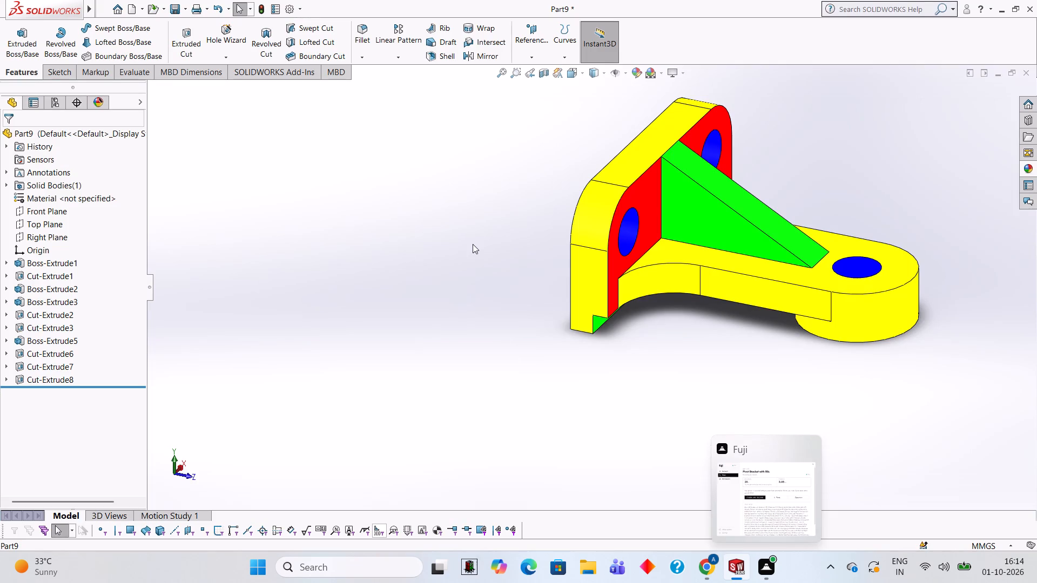
Save the part as PIVOT BRACKET in the Documents folder in SOLIDWORKS Part format.
key(ctrl+s)
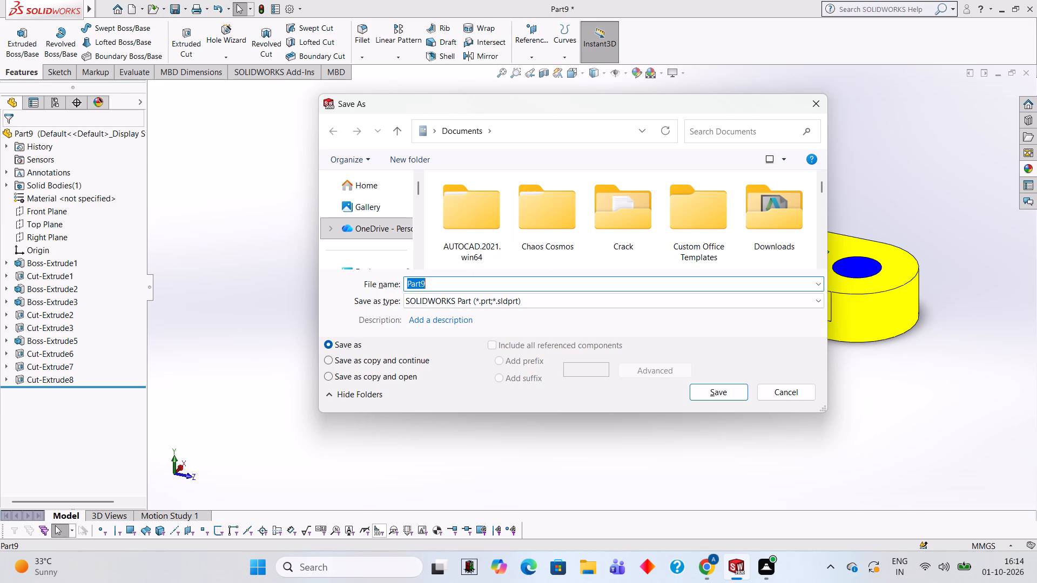
text(PIVO)
text(T)
key(space)
text(BRACKET)
key(space)
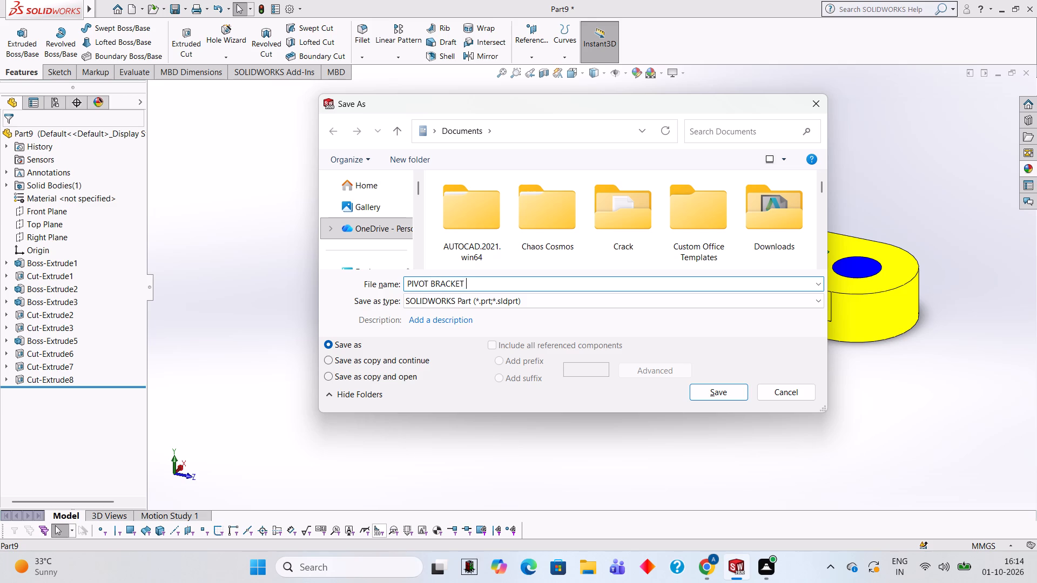
click(739, 393)
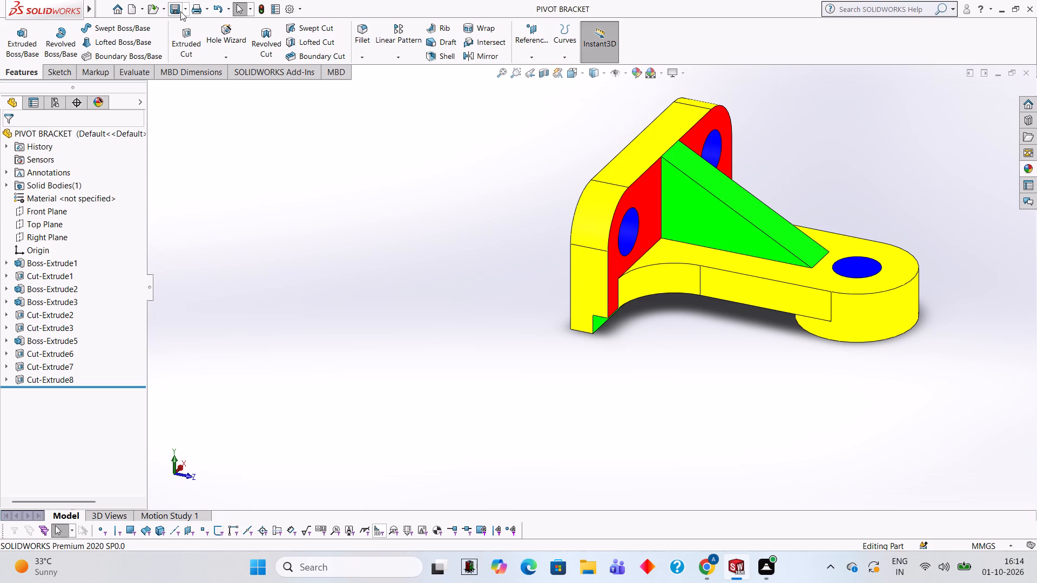
Save the bracket in Adobe Portable Document Format (*.pdf) as well.
click(188, 11)
click(206, 37)
click(541, 302)
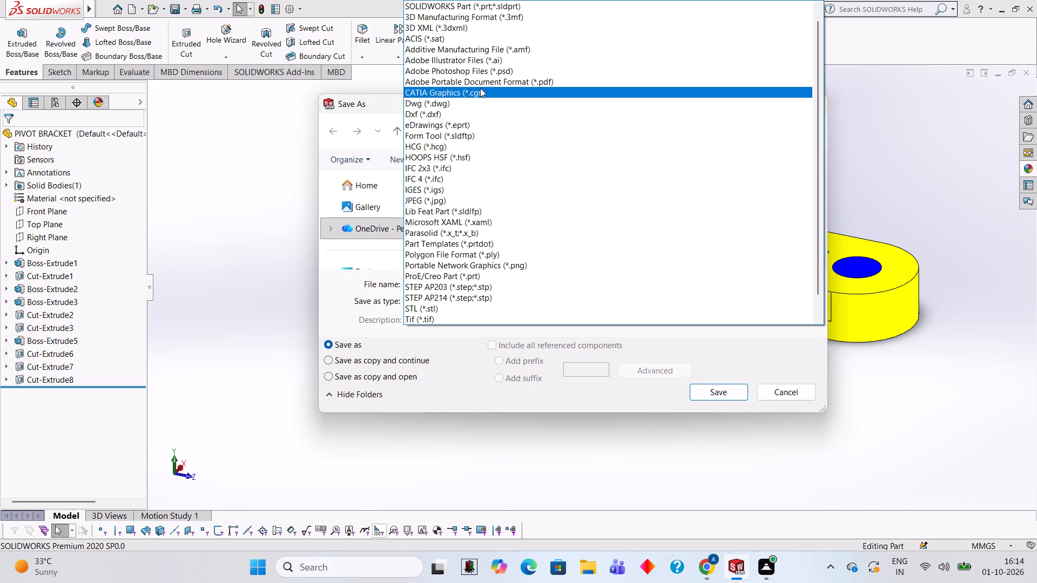
click(484, 83)
click(715, 410)
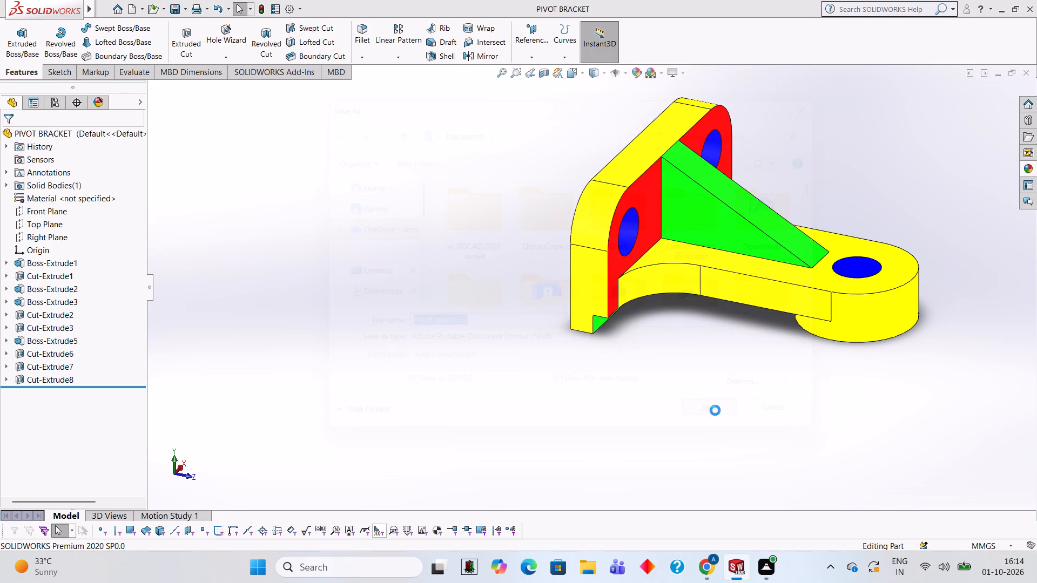